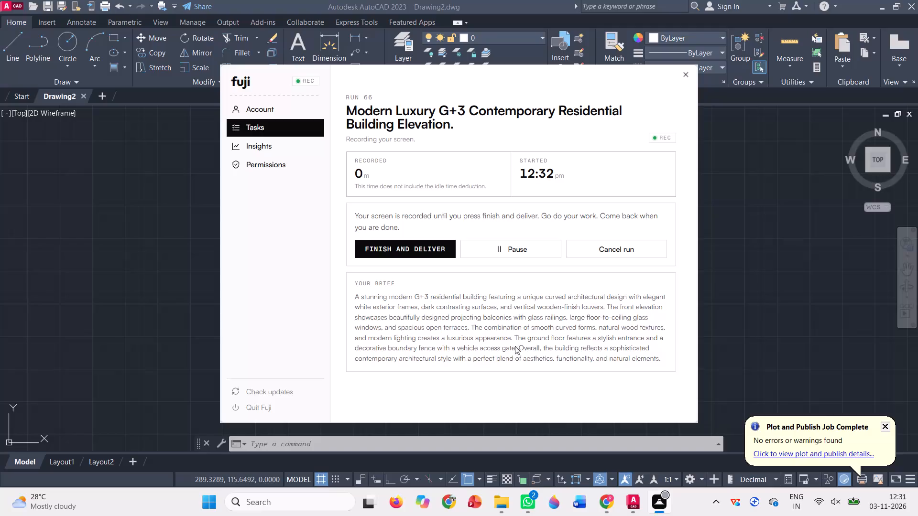
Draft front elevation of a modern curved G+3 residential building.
Switch to AutoCAD and turn on command logging with LOGFILEON.
left_click(768, 239)
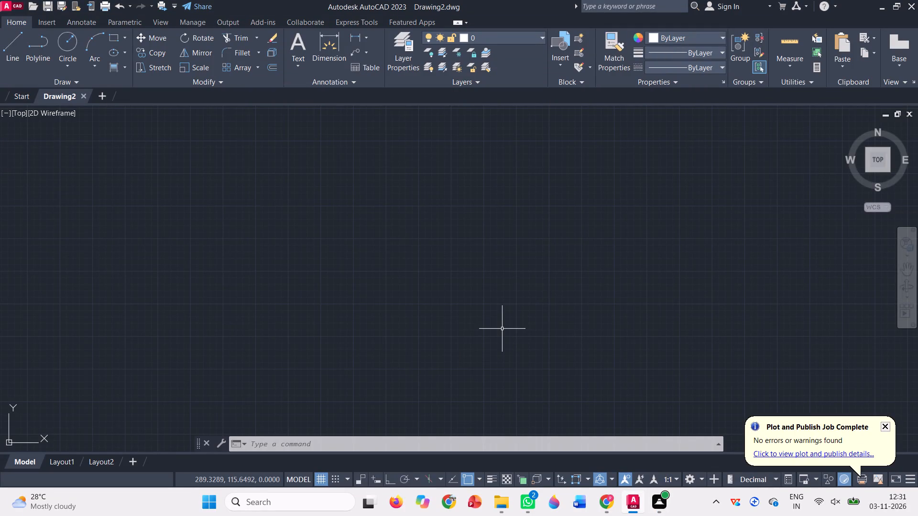
type("log")
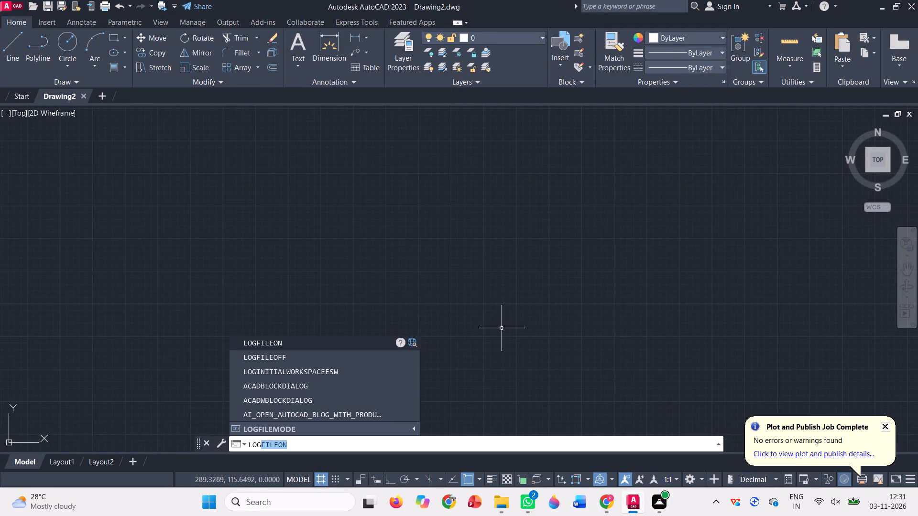
key("Return")
Set the drawing units to Engineering length with 0'-0" precision.
type("un")
key("Return")
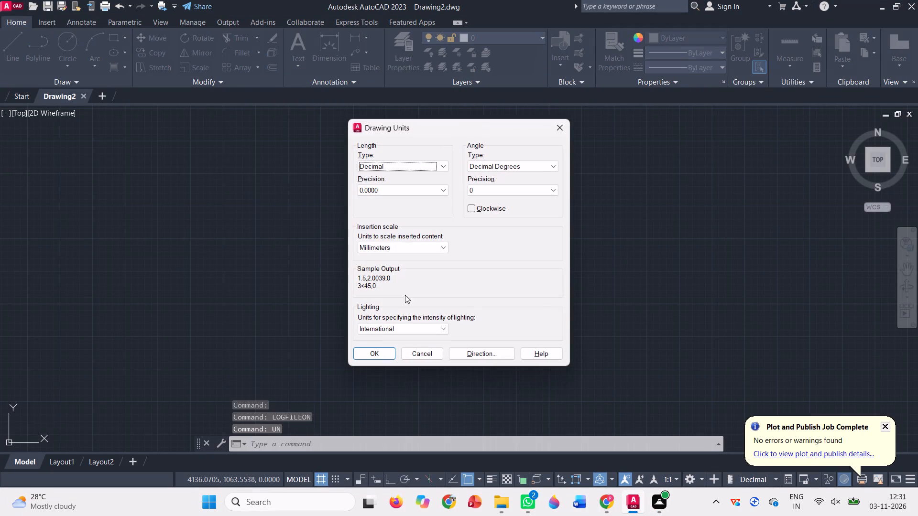
left_click(450, 170)
left_click(441, 168)
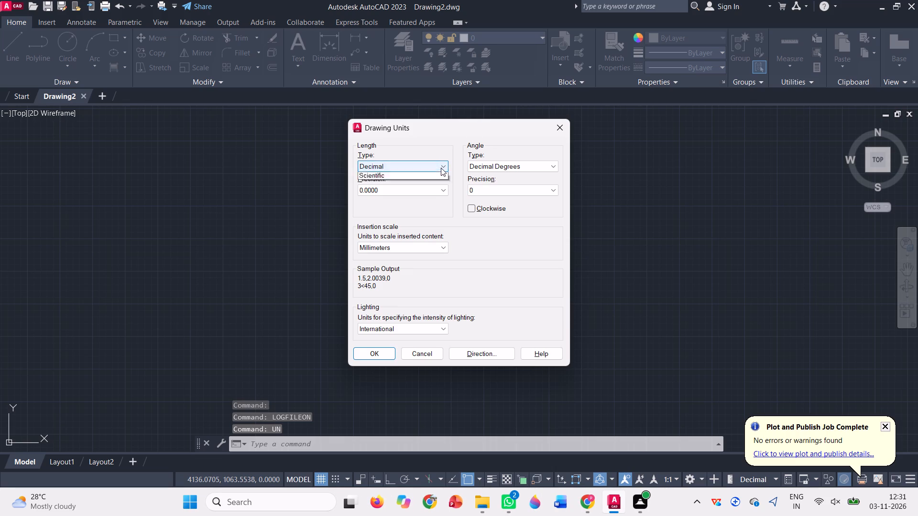
left_click(436, 191)
left_click(431, 189)
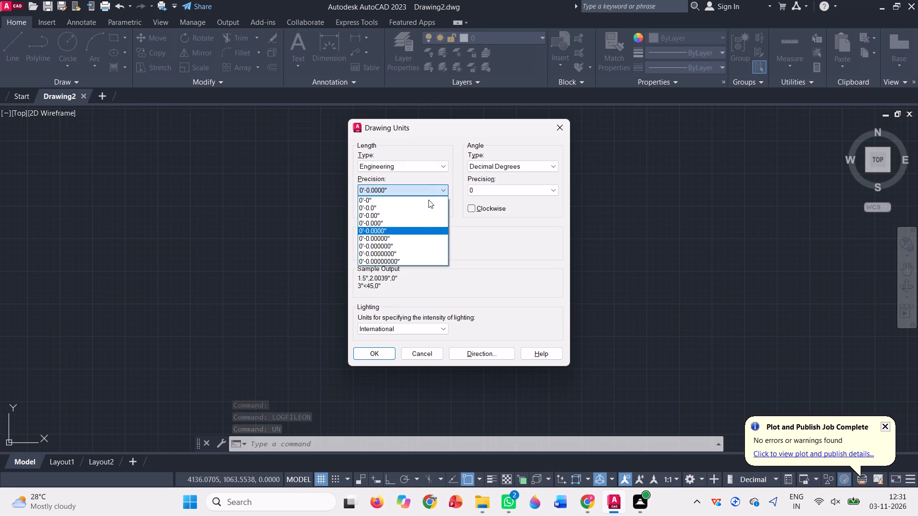
left_click(413, 203)
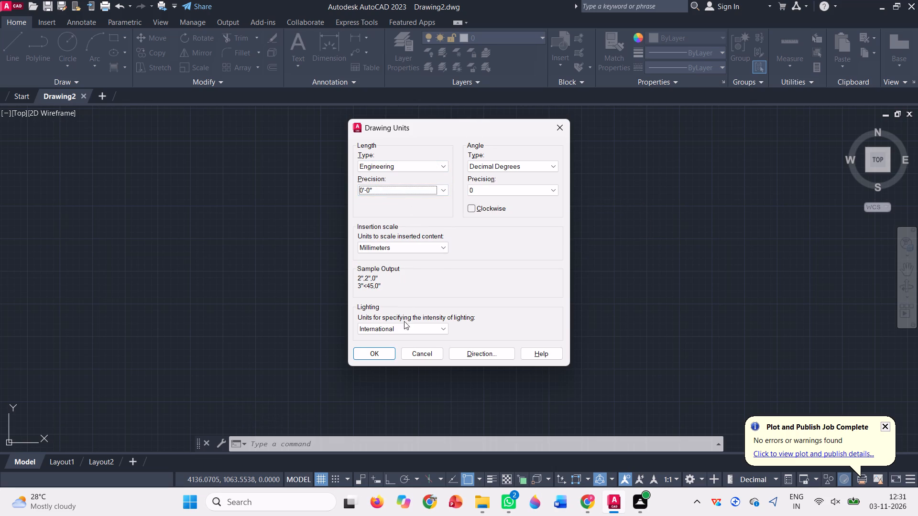
left_click(382, 355)
left_click(503, 289)
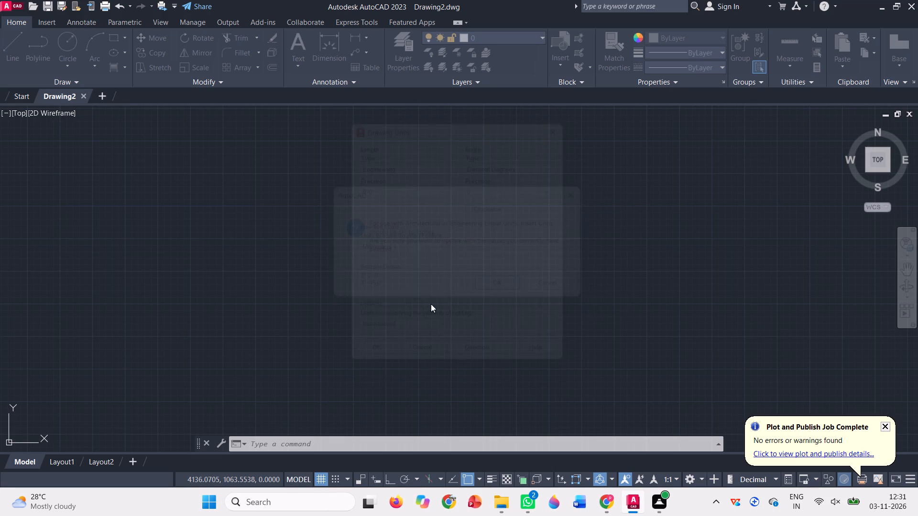
Modify the Standard dimension style to Engineering primary units with 0'-0.0" precision and make it the current style.
type("dimst")
key("Return")
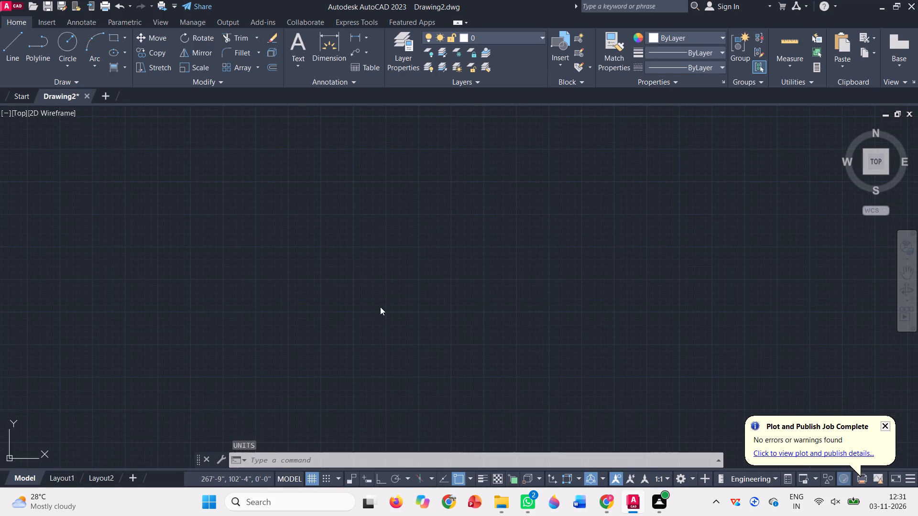
left_click(337, 205)
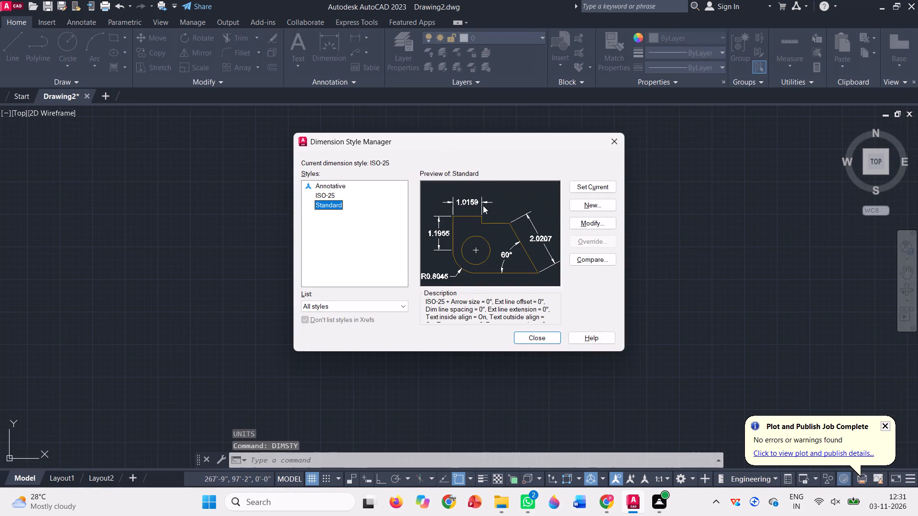
left_click(599, 224)
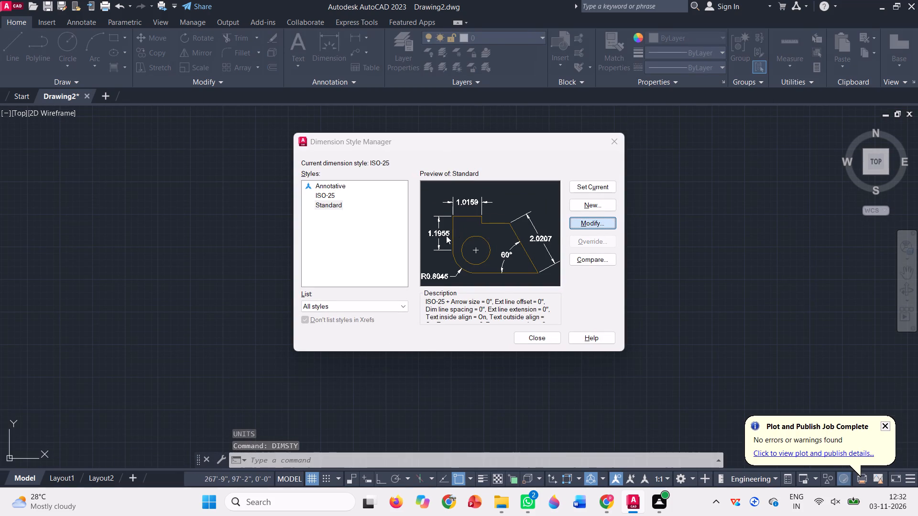
left_click(436, 139)
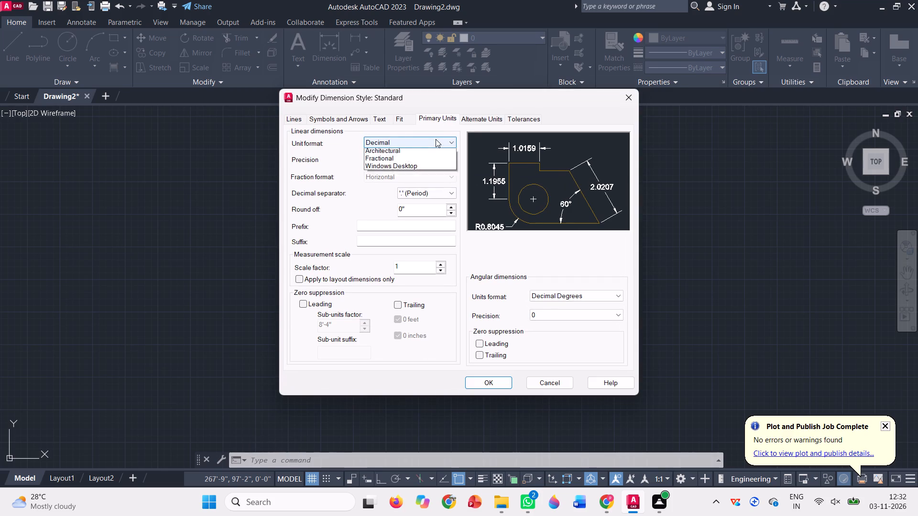
left_click(424, 169)
left_click(428, 163)
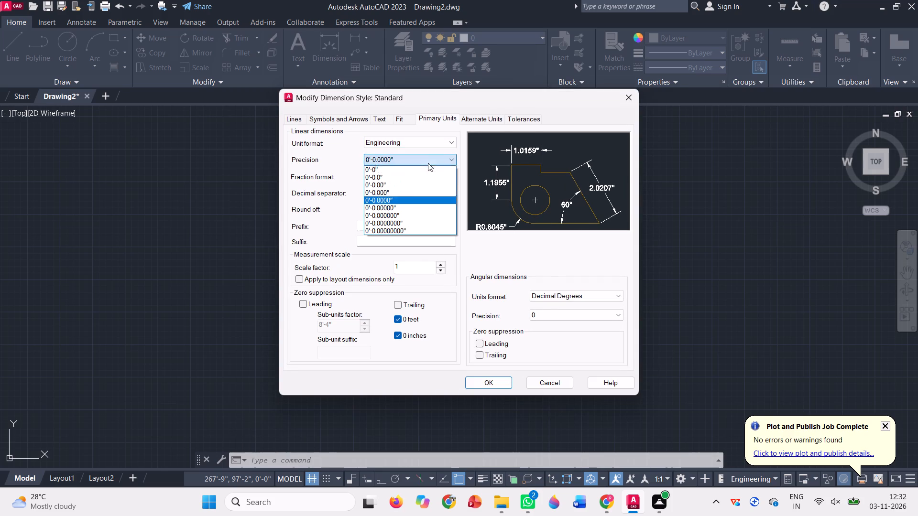
left_click(407, 178)
left_click(492, 384)
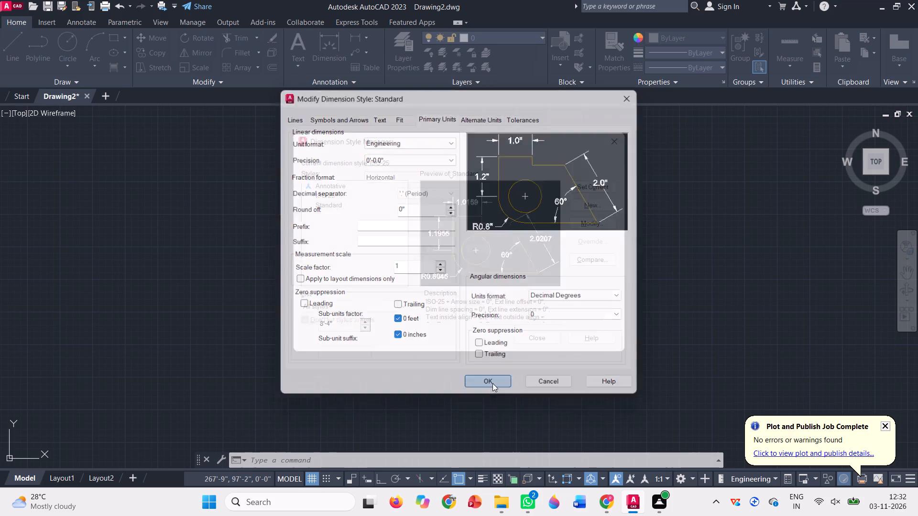
left_click(598, 189)
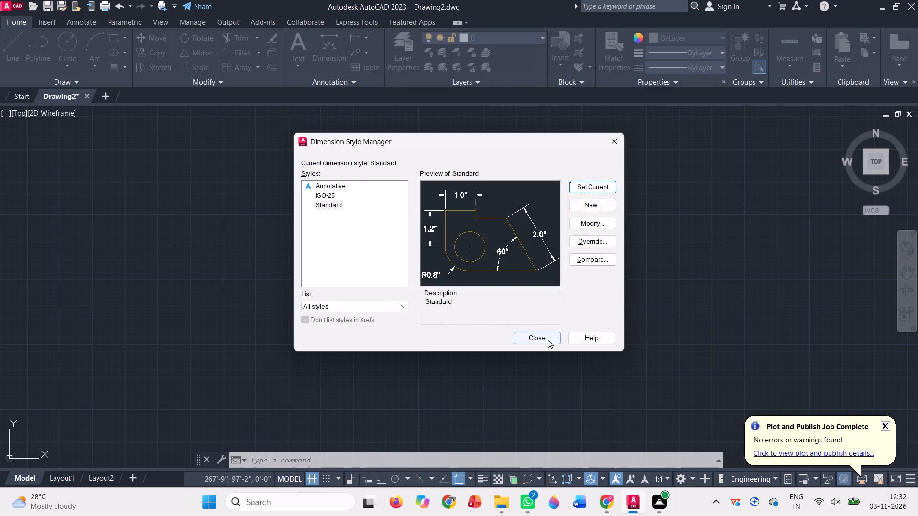
left_click(546, 340)
With Ortho on, draw a 30' horizontal base line and a tall vertical line up from its right end.
key("l")
key("Return")
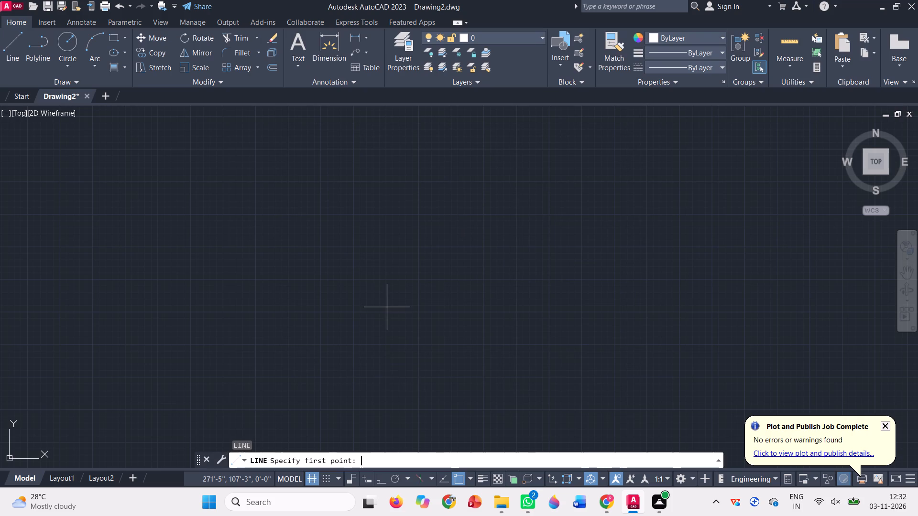
left_click(304, 324)
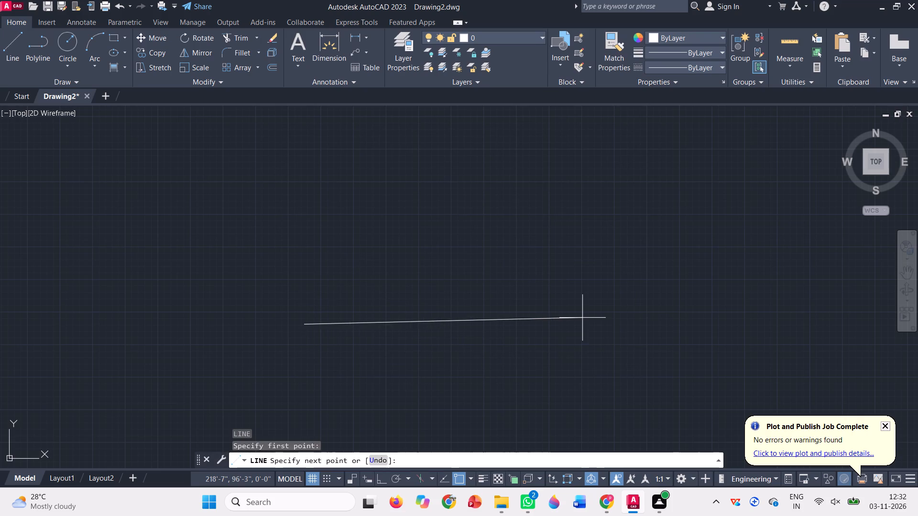
key("F8")
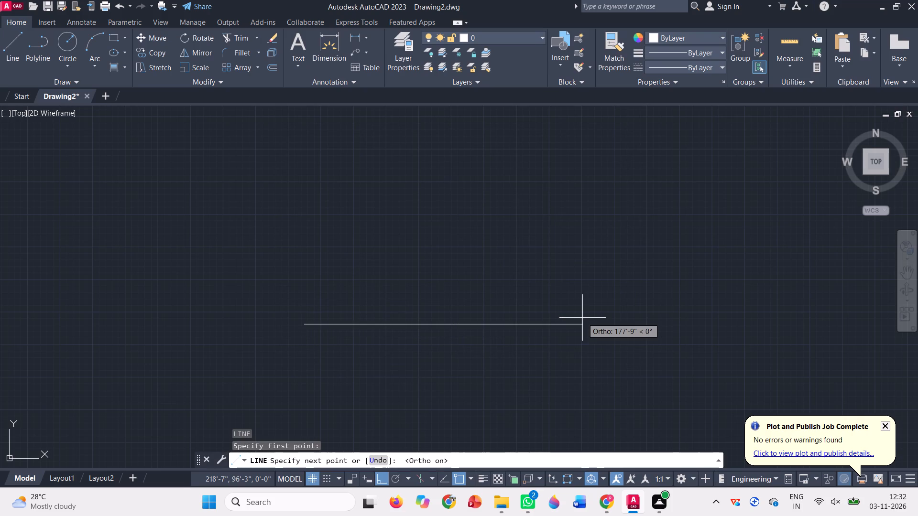
key("F7")
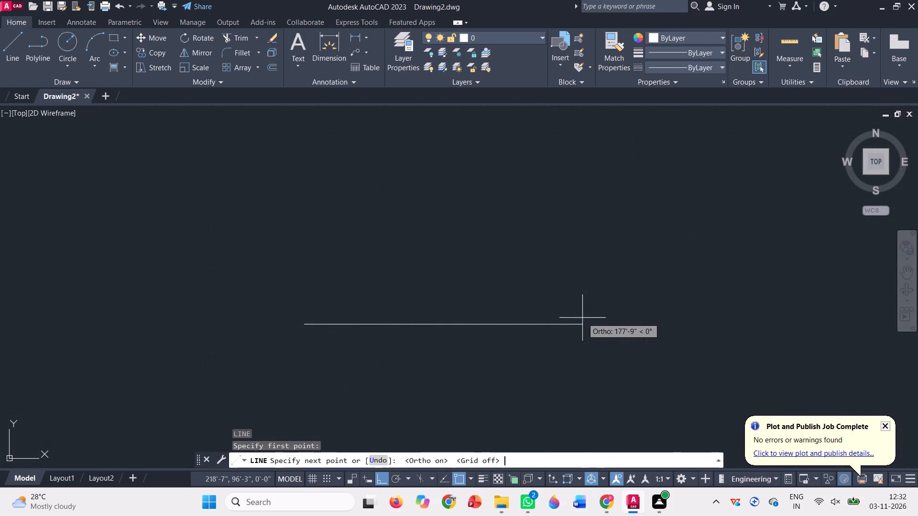
key("F7")
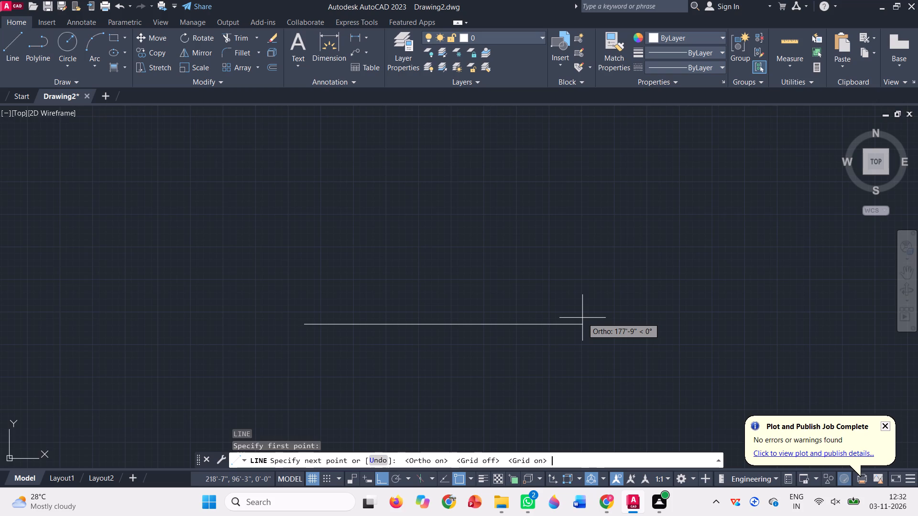
type("30'")
key("Return")
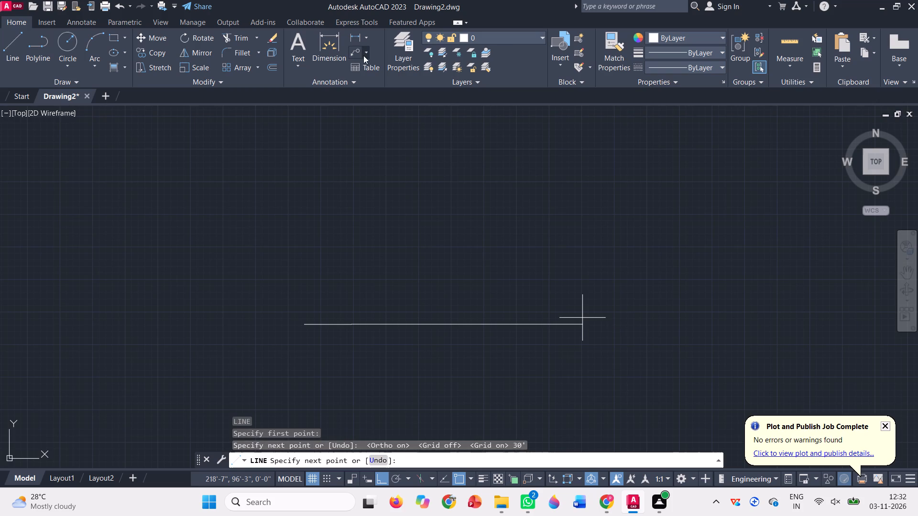
left_click(351, 218)
key("space")
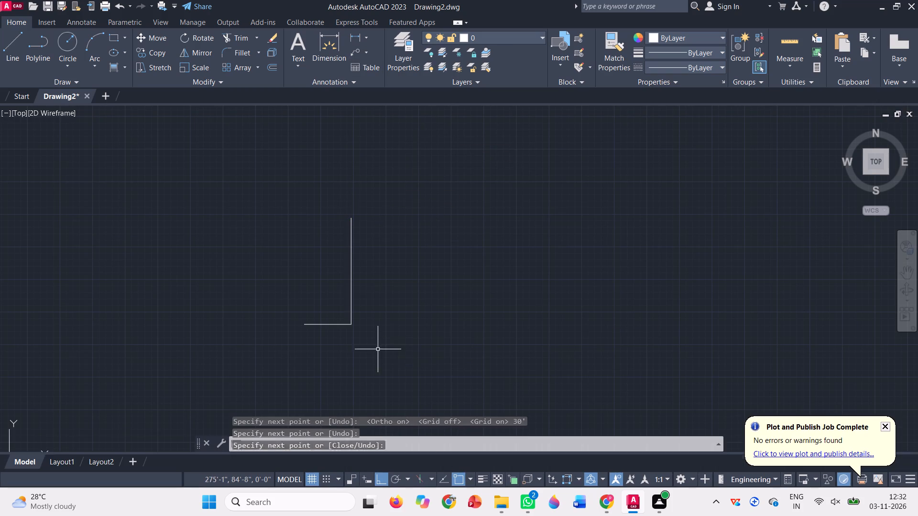
Draw a tall vertical line up from the base line's left end, roughly as high as the right one.
key("l")
key("Return")
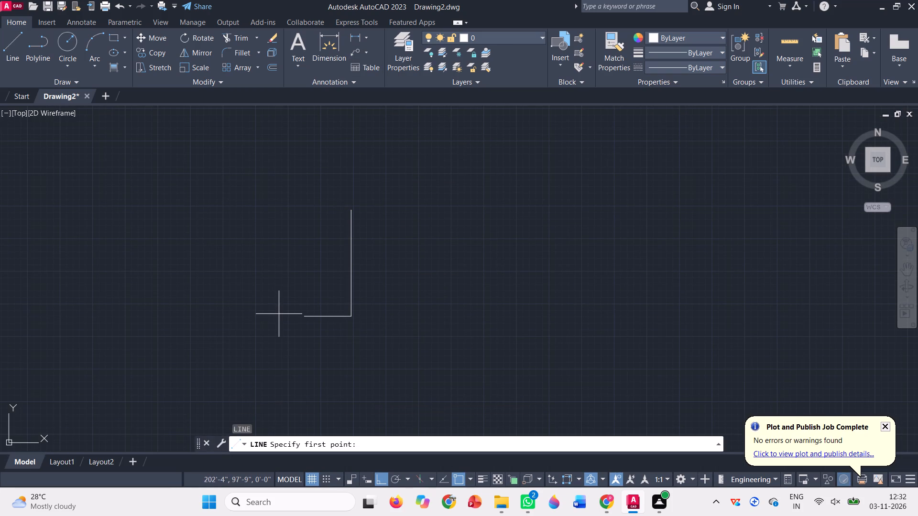
left_click(302, 317)
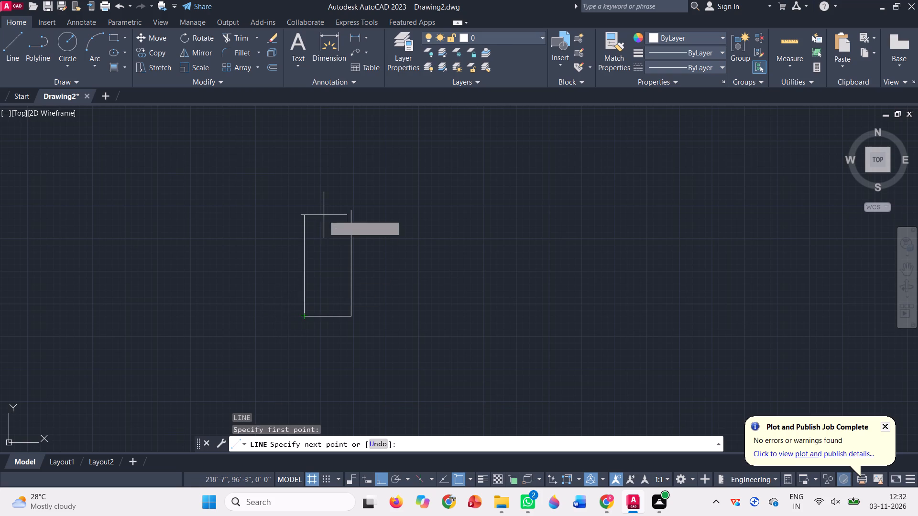
left_click(324, 215)
key("space")
Draw the ground floor 10' high from the base's left corner, with a 0'6" slab band spanning both side lines.
scroll(277, 314, "up", 1)
key("l")
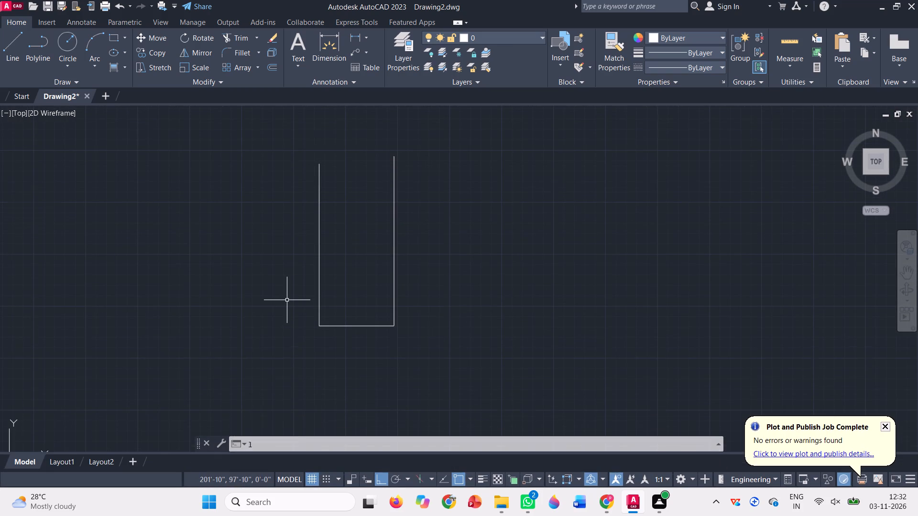
key("Return")
scroll(341, 308, "up", 2)
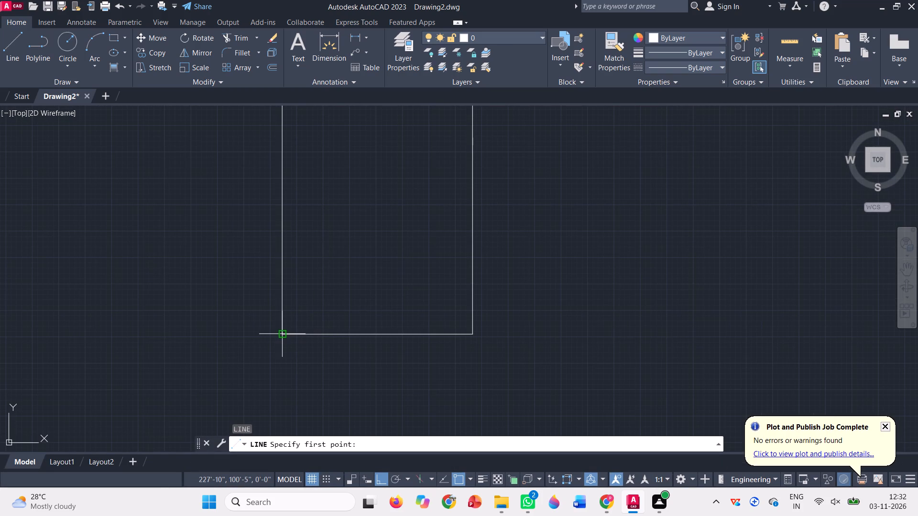
left_click(283, 334)
type("10'")
key("Return")
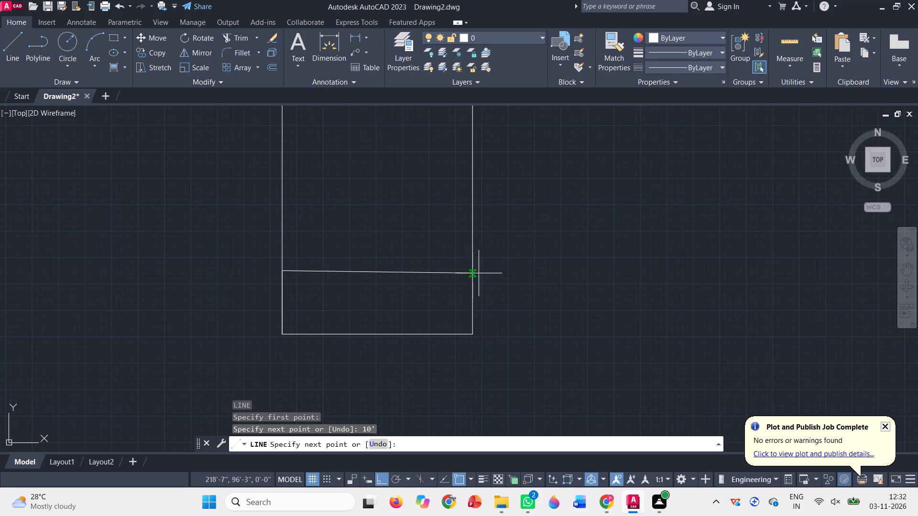
left_click(472, 272)
type("0'6\"")
key("Return")
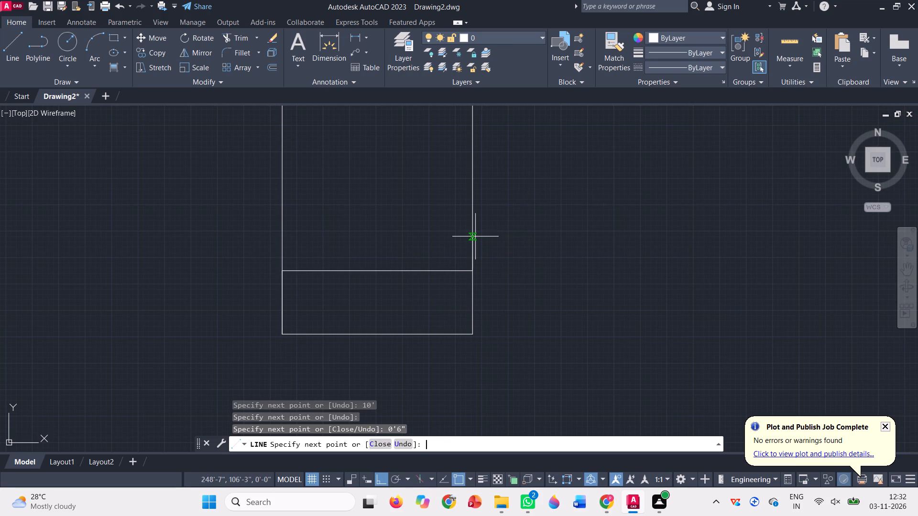
scroll(312, 270, "up", 4)
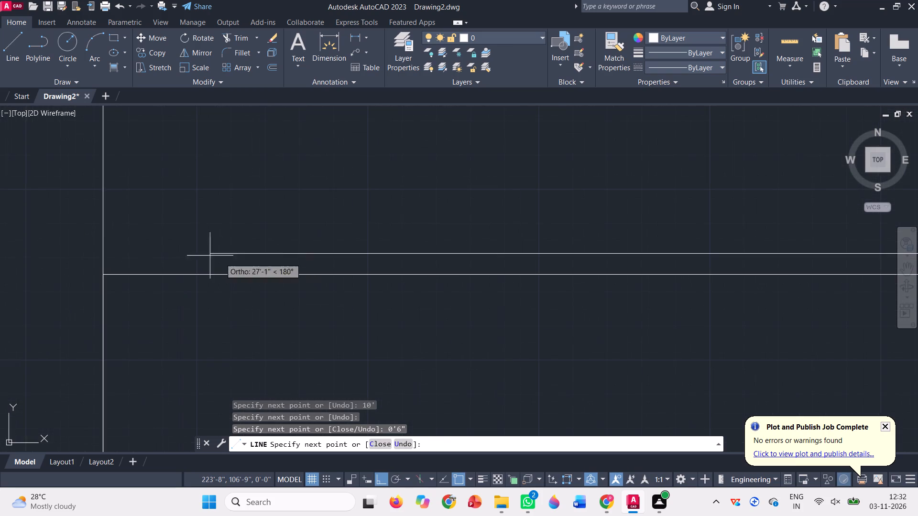
left_click(104, 252)
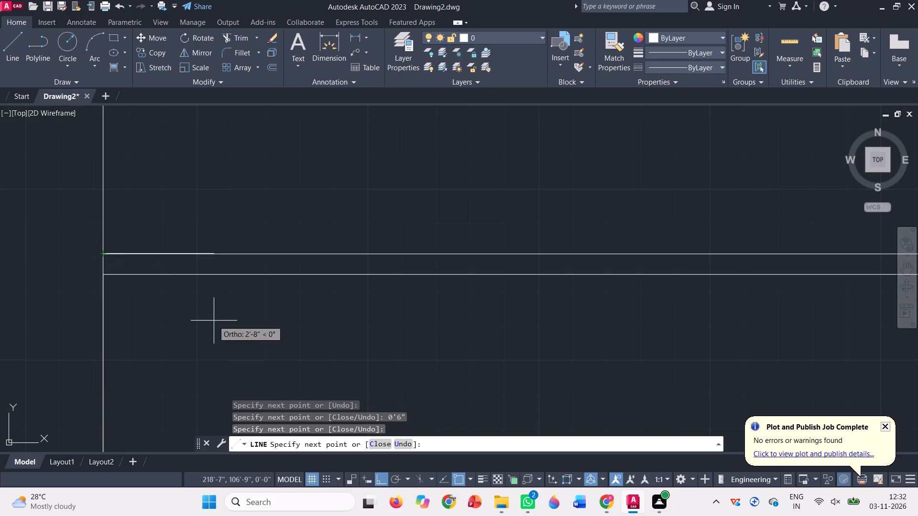
Continue the line 10' up for the next storey and add a 0'6" slab band across to both side lines.
scroll(214, 321, "down", 2)
type("10'")
key("Return")
scroll(148, 276, "down", 1)
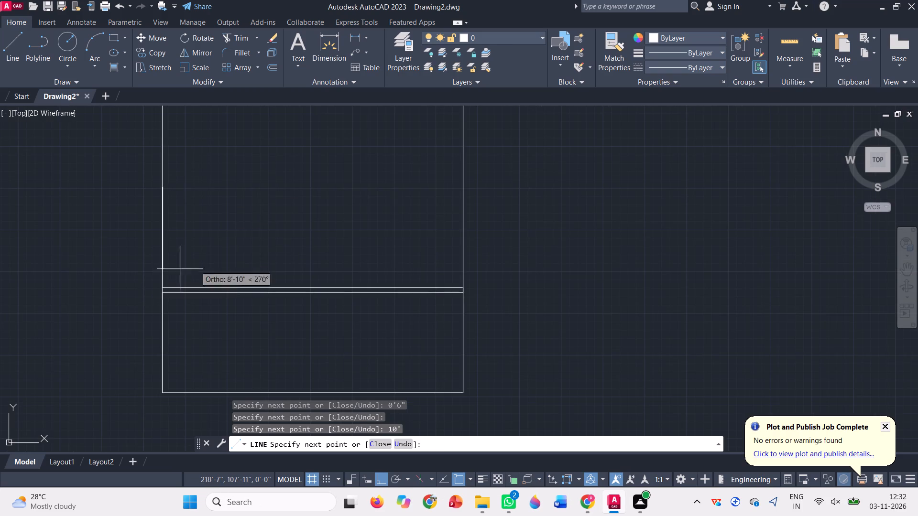
left_click(461, 185)
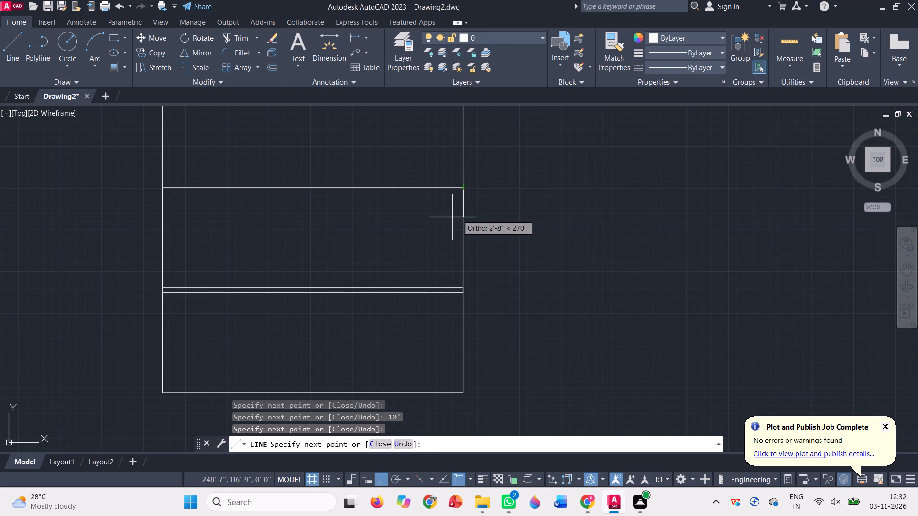
scroll(452, 218, "down", 1)
type("0'6\"")
key("Return")
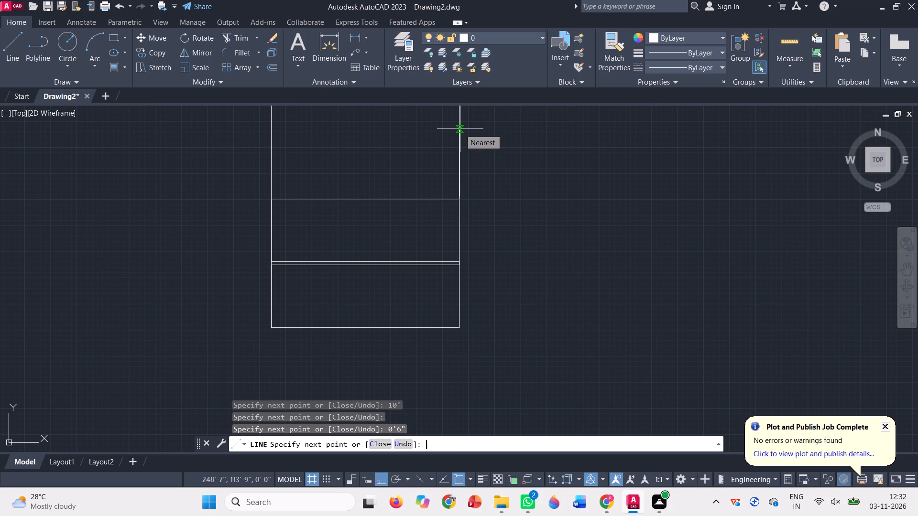
scroll(280, 199, "up", 3)
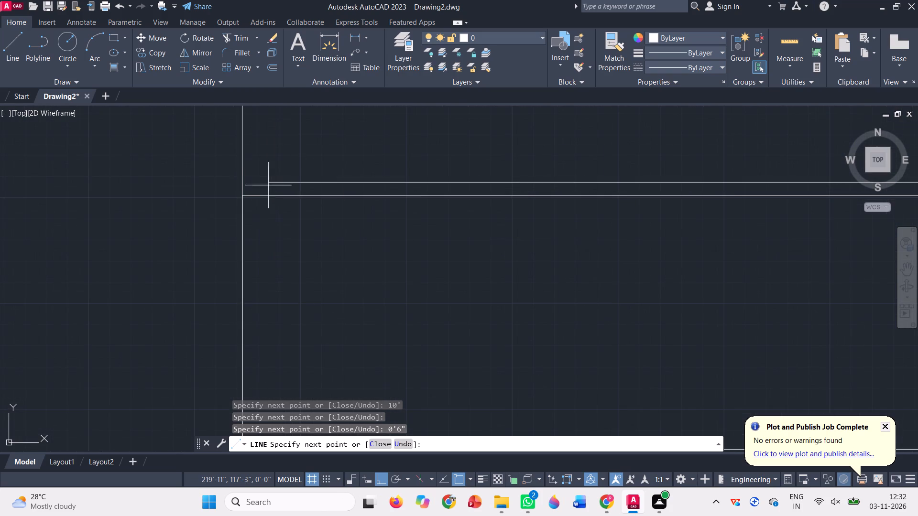
left_click(243, 184)
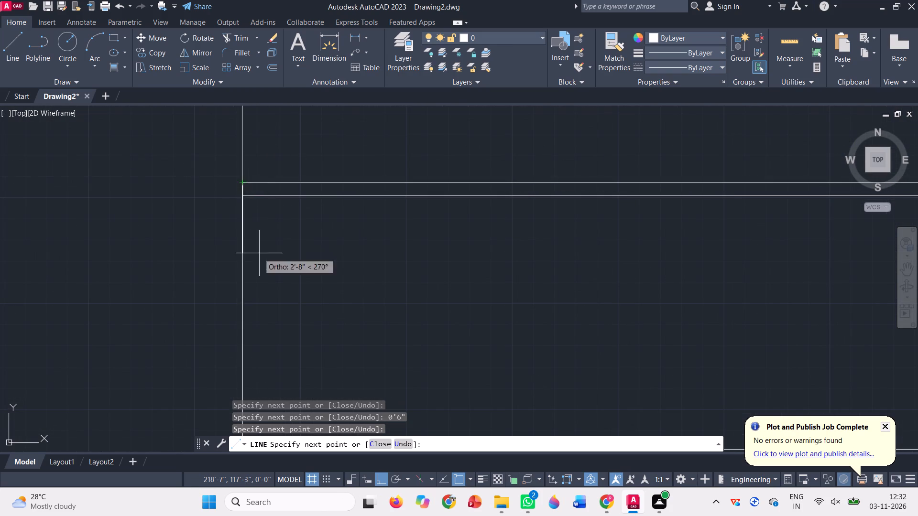
Continue the line 10' up for the third storey and add a 0'6" slab band across to both side lines.
scroll(258, 253, "down", 3)
type("10'")
key("Return")
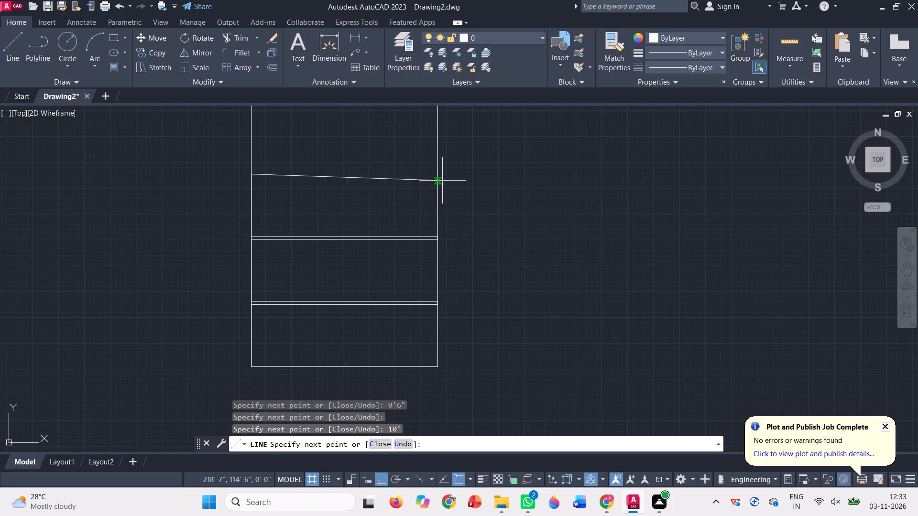
left_click(439, 174)
scroll(380, 276, "down", 1)
type("0'6\"")
key("Return")
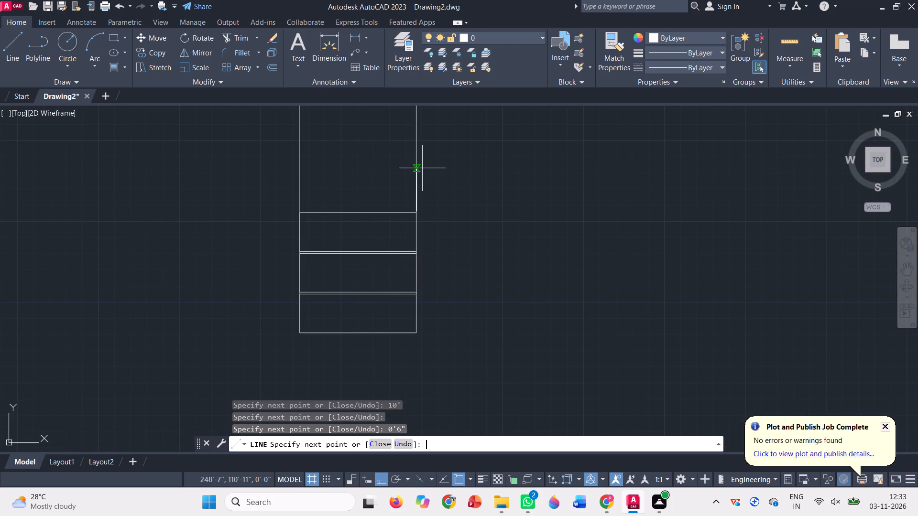
scroll(311, 209, "up", 3)
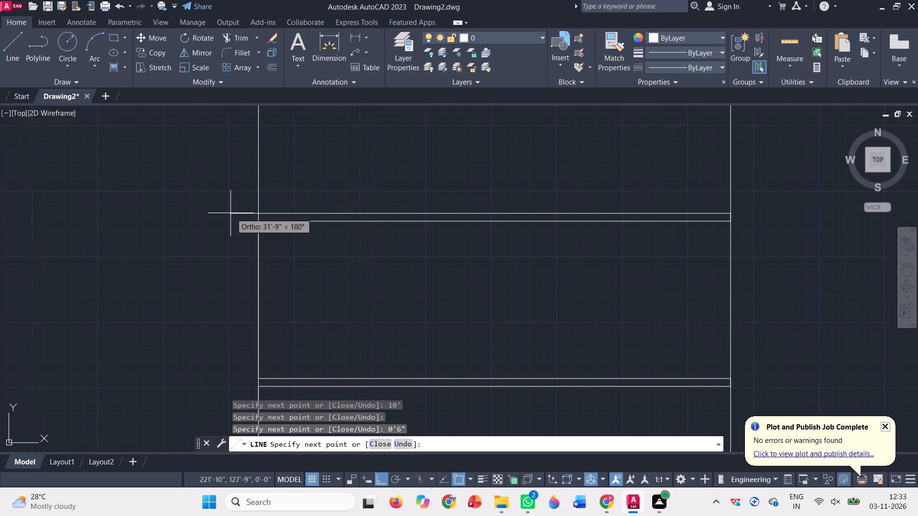
left_click(256, 212)
Continue 10' up for the fourth storey, close it with a 0'6" slab band across both side lines, and end the line.
scroll(283, 287, "down", 2)
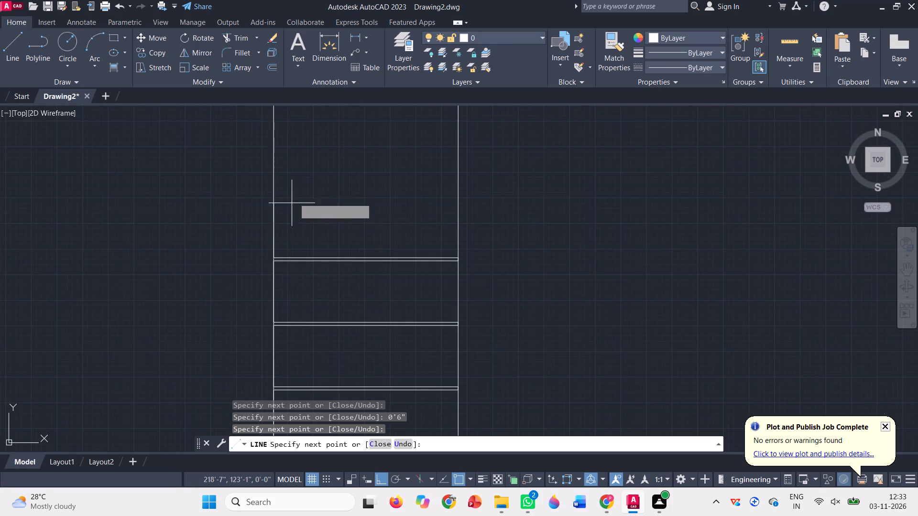
type("10'")
key("Return")
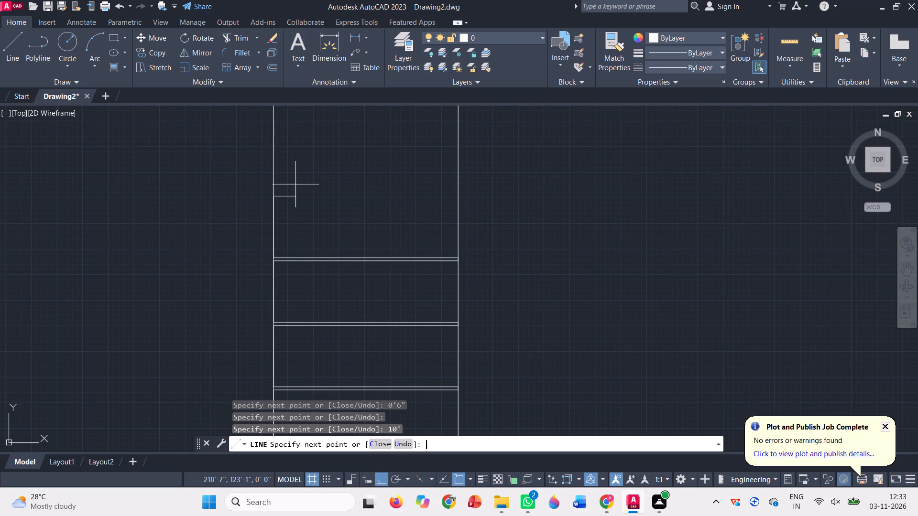
left_click(457, 197)
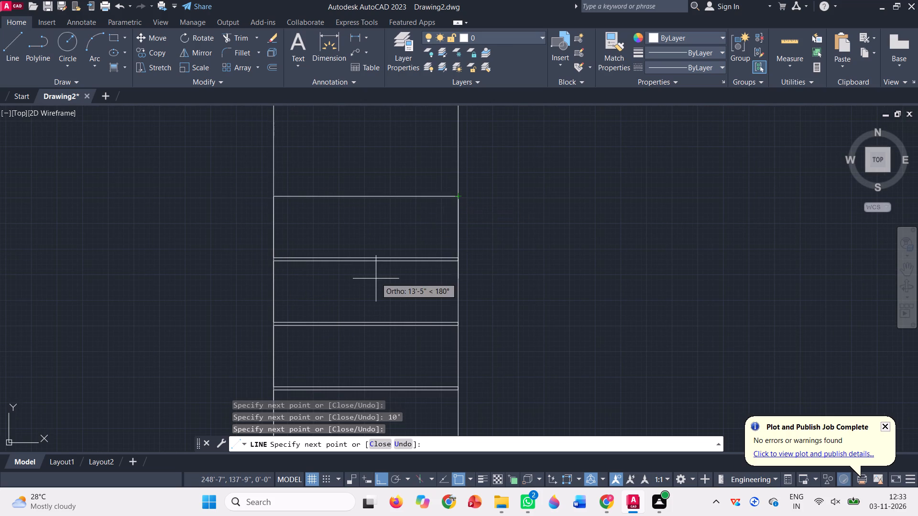
scroll(376, 279, "down", 1)
type("0'6\"")
key("Return")
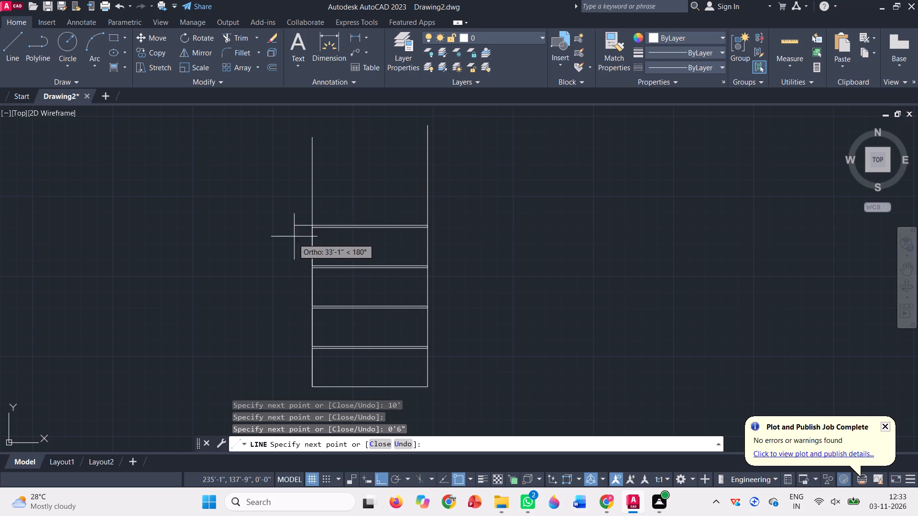
scroll(292, 240, "up", 4)
left_click(412, 142)
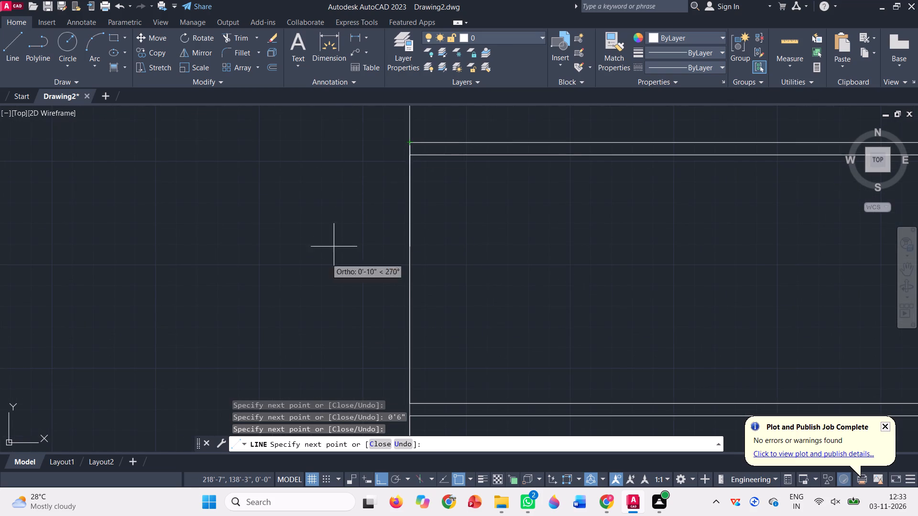
scroll(290, 291, "down", 4)
key("space")
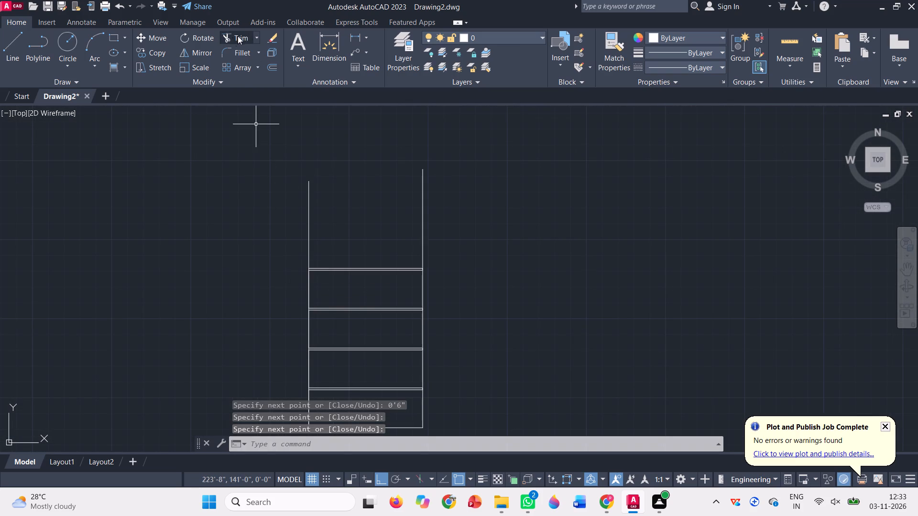
Trim off both side lines where they extend above the top slab.
left_click(231, 38)
left_click(294, 231)
left_click(601, 237)
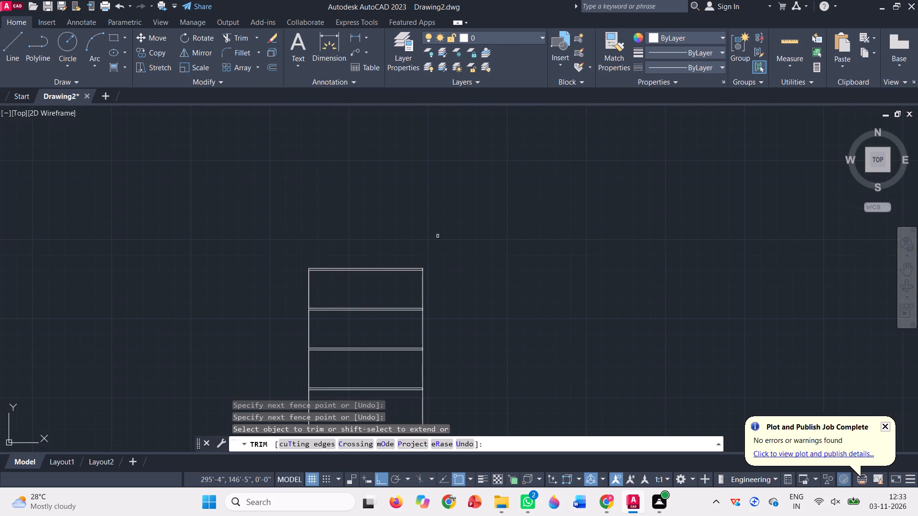
key("Escape")
Move the base, slab lines and both full-height side lines horizontally to the right, clear of the duplicate vertical segments.
scroll(423, 223, "down", 1)
scroll(405, 318, "up", 1)
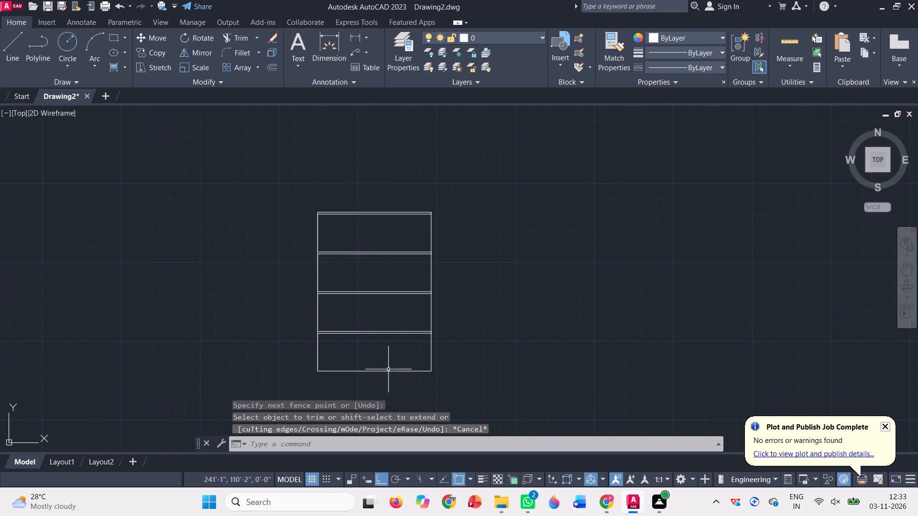
scroll(379, 376, "up", 1)
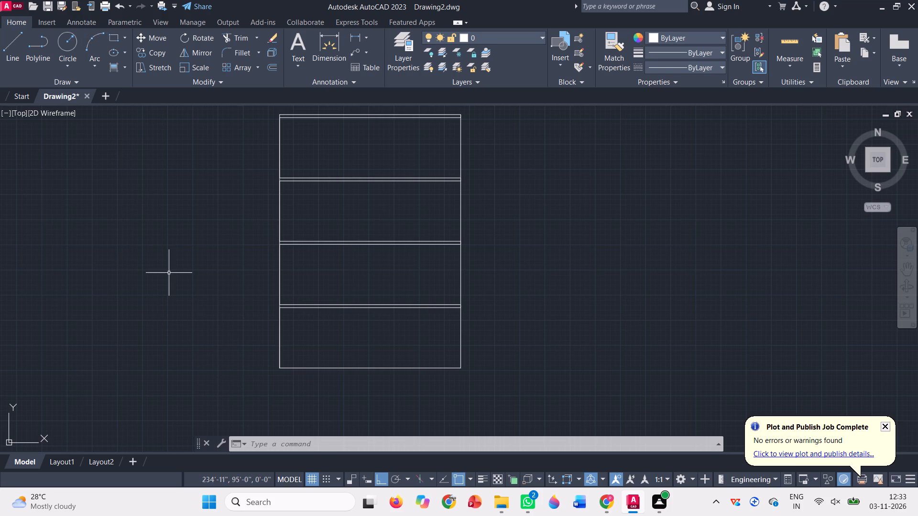
scroll(218, 312, "down", 1)
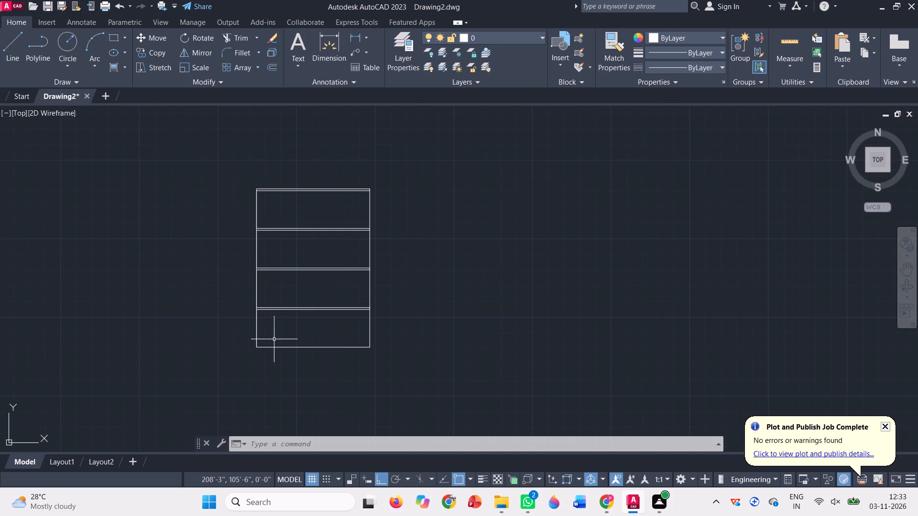
left_click(326, 365)
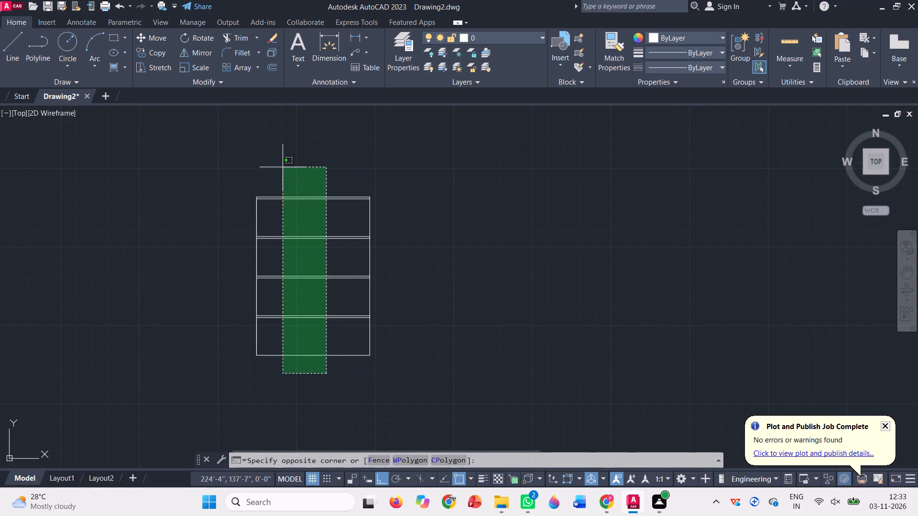
left_click(286, 163)
scroll(374, 235, "up", 3)
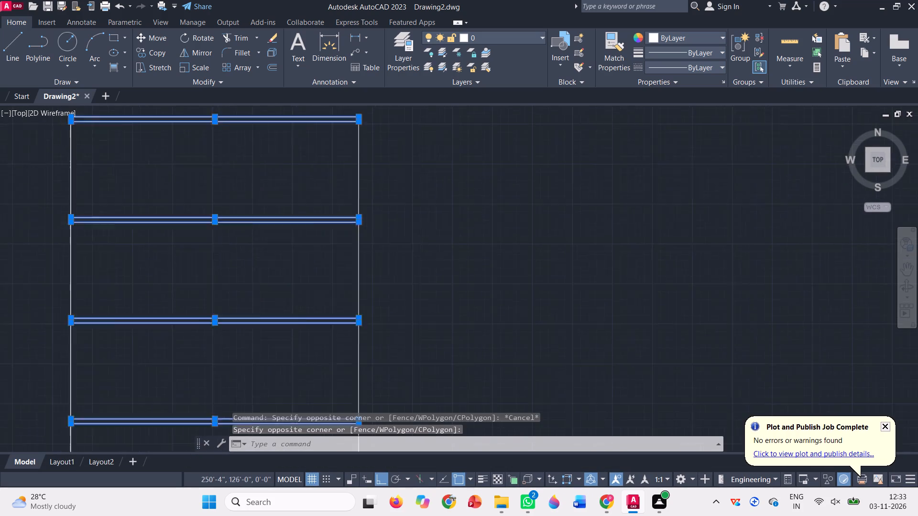
scroll(348, 191, "up", 3)
left_click(326, 148)
left_click(360, 178)
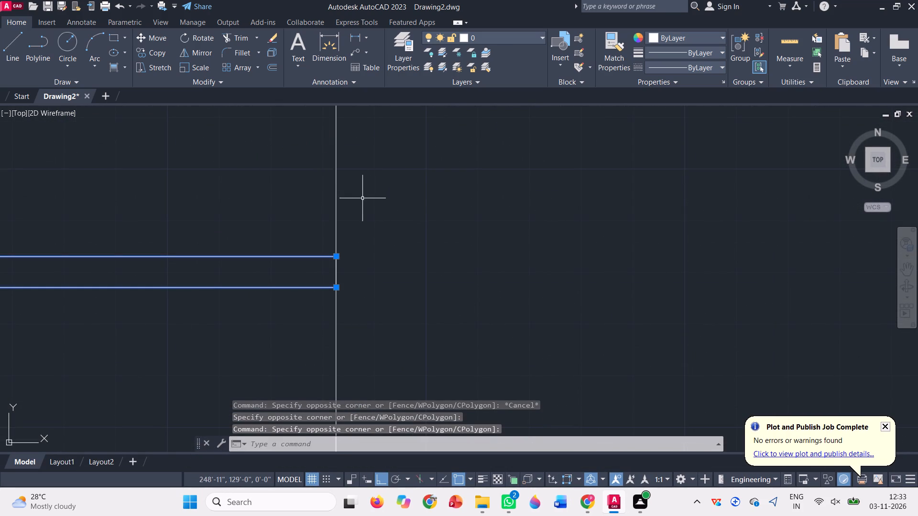
left_click(363, 200)
left_click(267, 165)
scroll(486, 247, "down", 5)
scroll(300, 249, "up", 3)
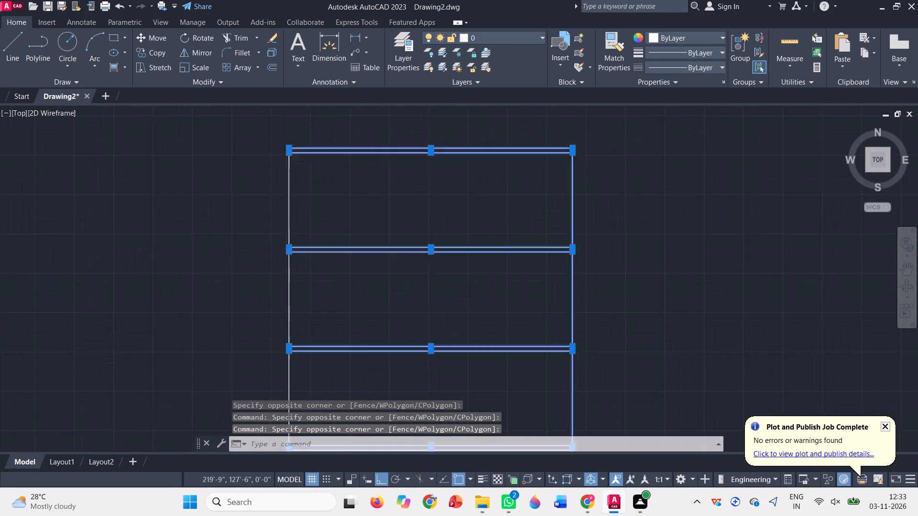
scroll(299, 249, "up", 2)
scroll(209, 248, "up", 3)
left_click(273, 233)
left_click(160, 244)
scroll(195, 248, "down", 6)
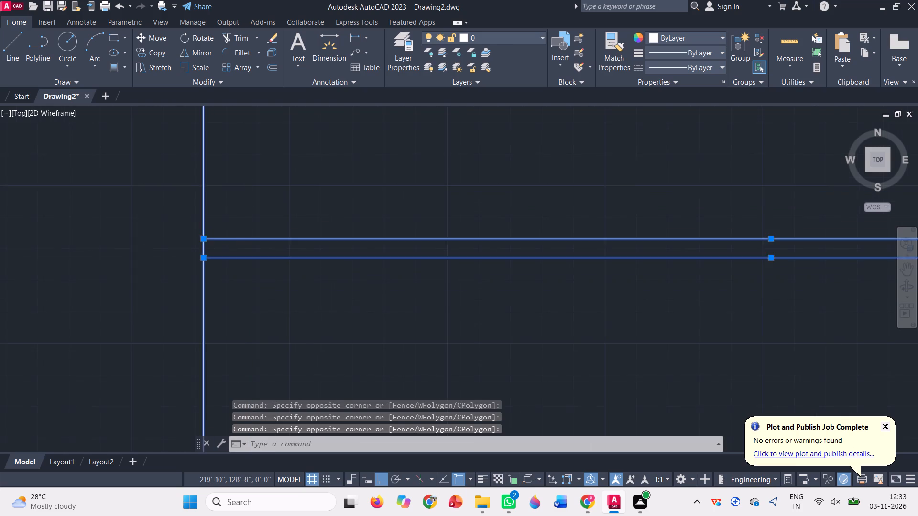
scroll(251, 204, "down", 2)
type("m")
key("space")
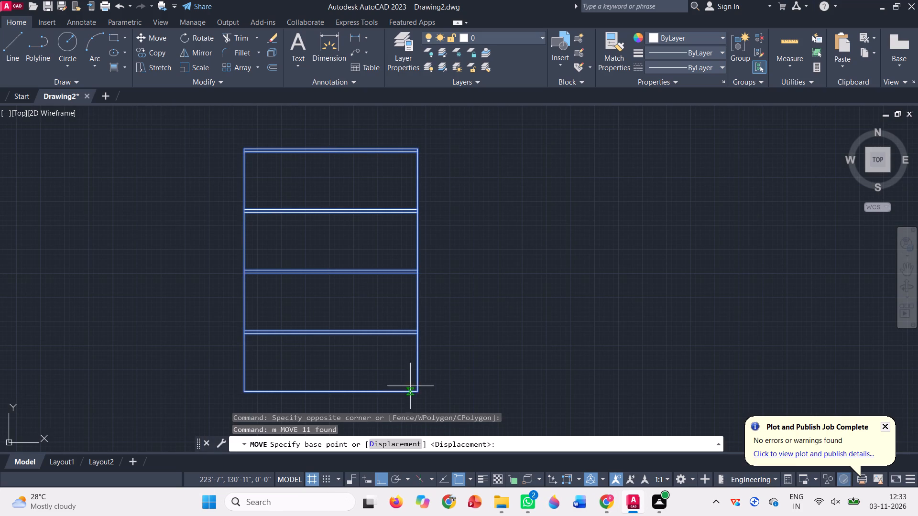
left_click(418, 394)
left_click(637, 378)
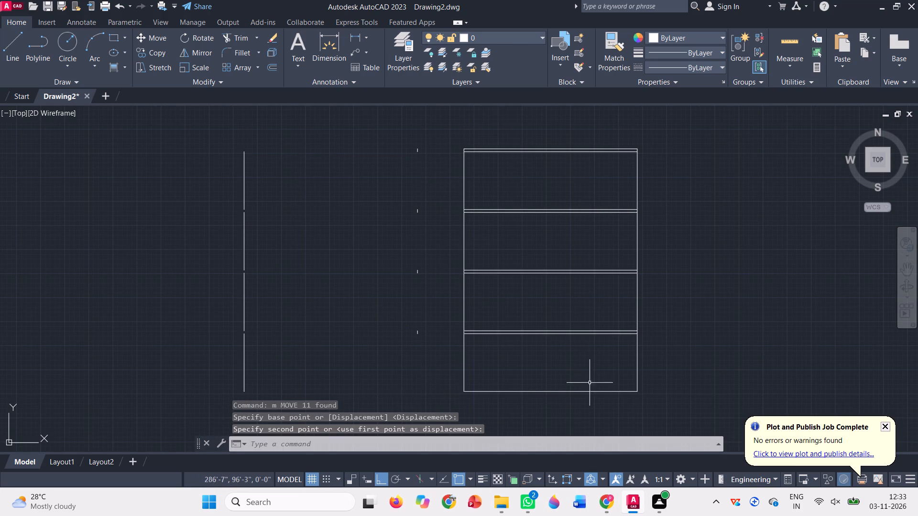
Erase the leftover duplicate vertical segments at the elevation's original location.
left_click(425, 376)
left_click(406, 138)
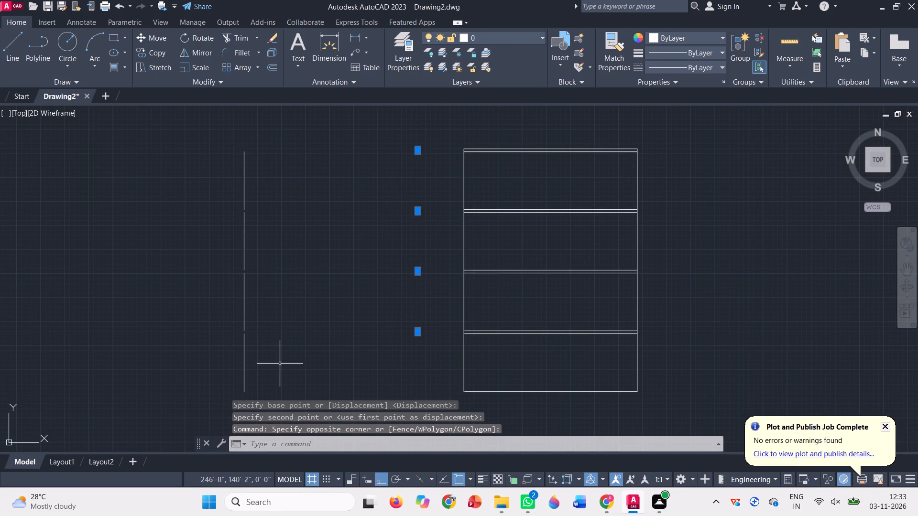
left_click(279, 378)
left_click(183, 147)
key("Delete")
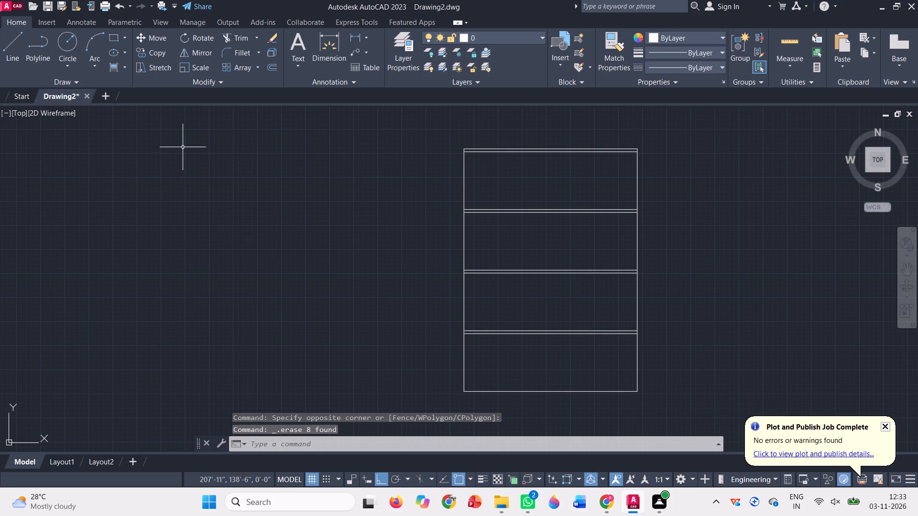
Move the whole cleaned-up elevation horizontally back to the left.
left_click(664, 404)
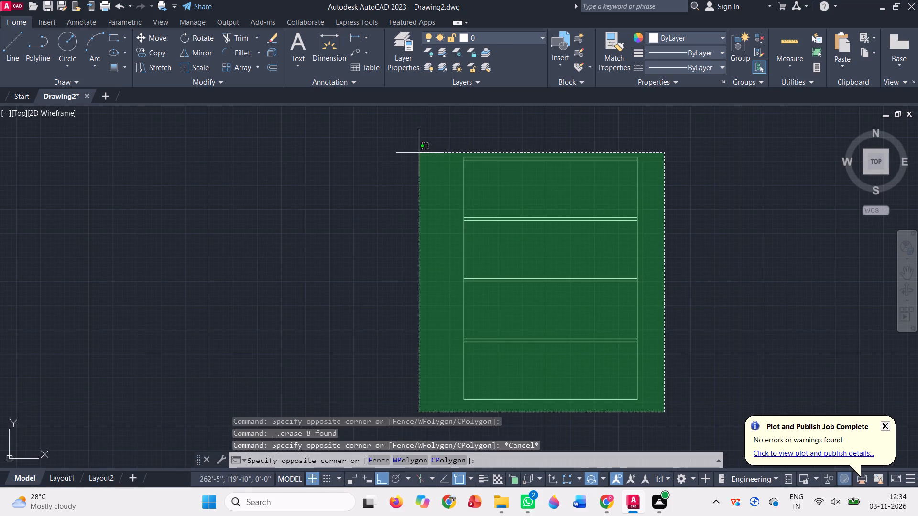
left_click(446, 126)
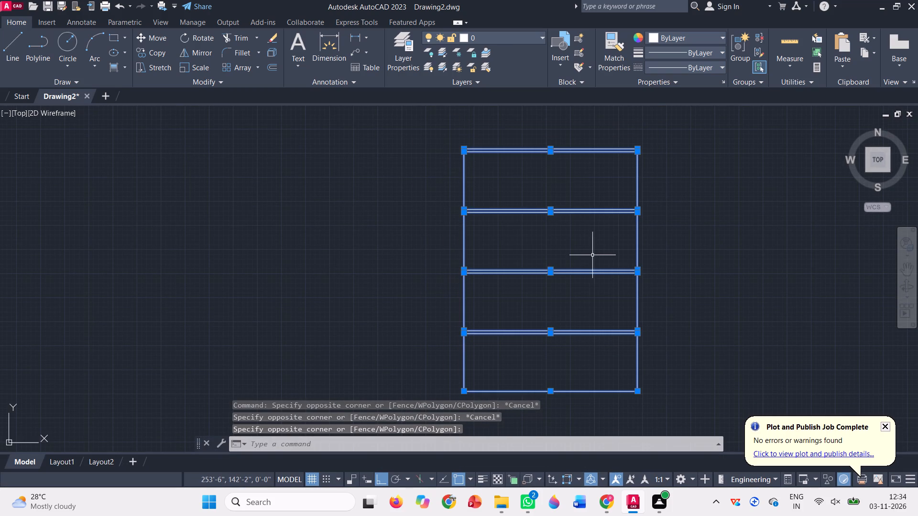
type("m")
key("space")
left_click(573, 275)
left_click(277, 236)
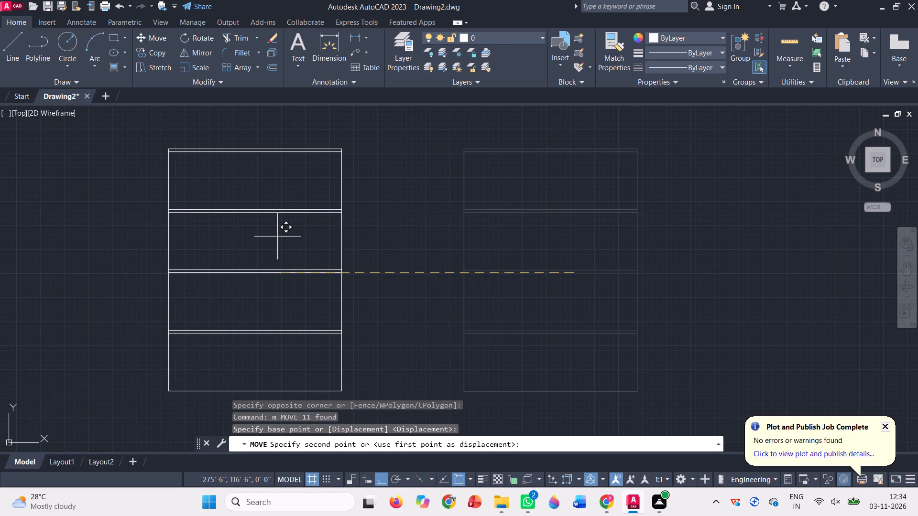
key("Escape")
Draw a rectangle over the first-floor storey, spanning slab to slab and projecting past the building's left side line.
scroll(95, 406, "up", 1)
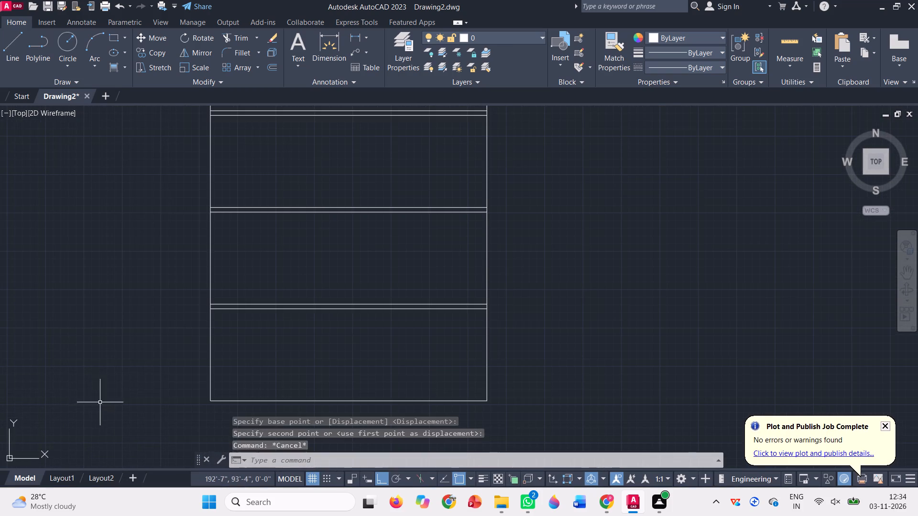
scroll(187, 303, "down", 1)
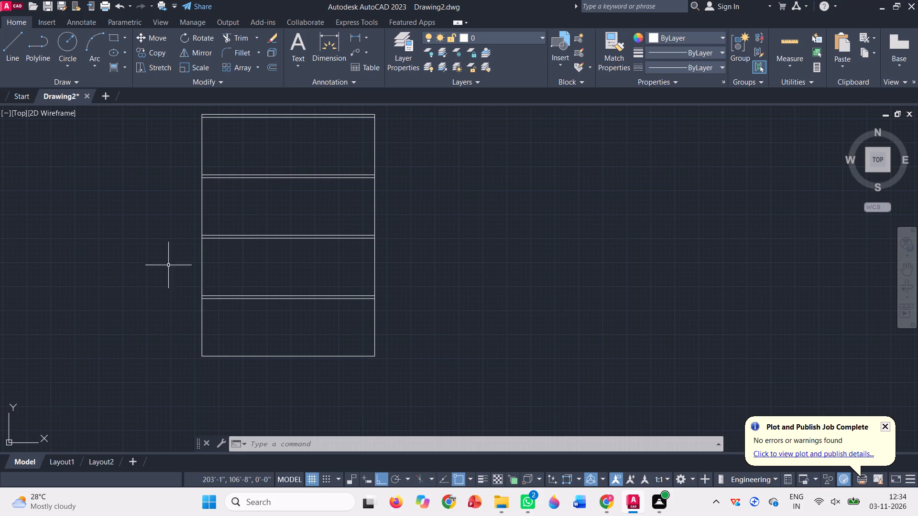
left_click(111, 36)
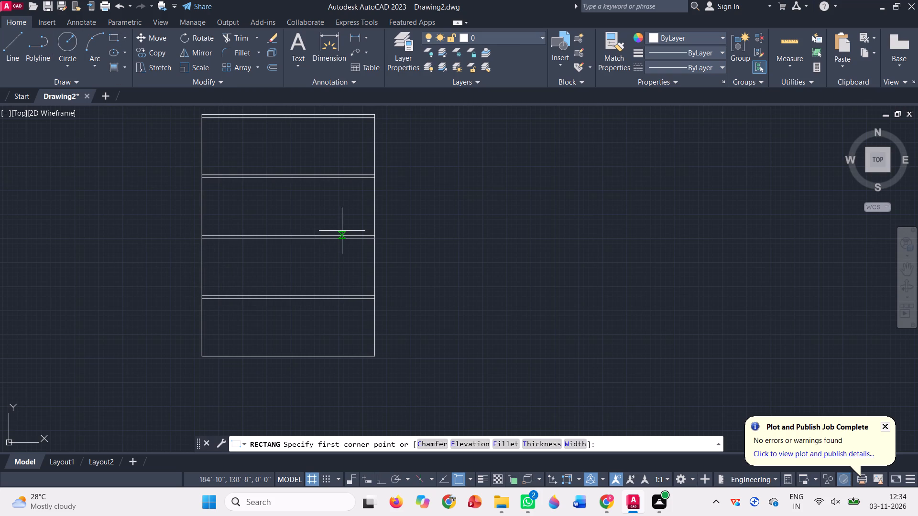
scroll(342, 231, "up", 2)
scroll(534, 275, "down", 1)
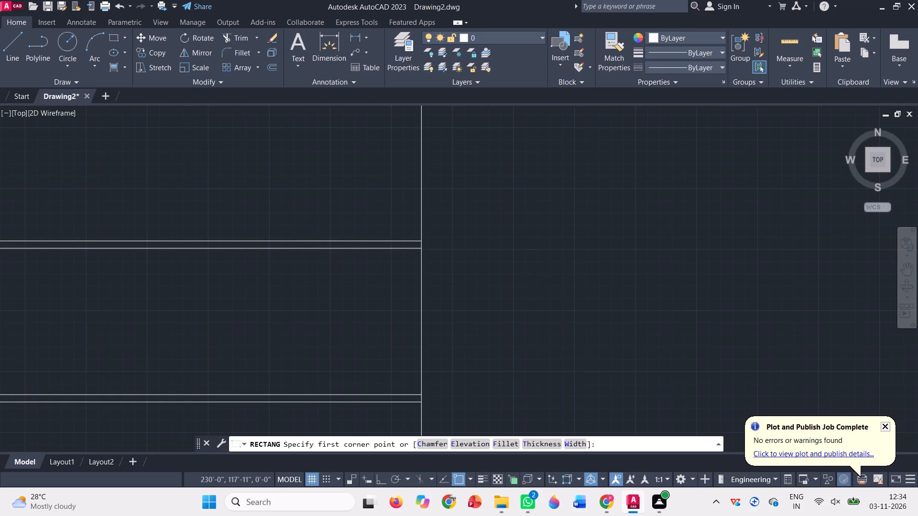
left_click(392, 253)
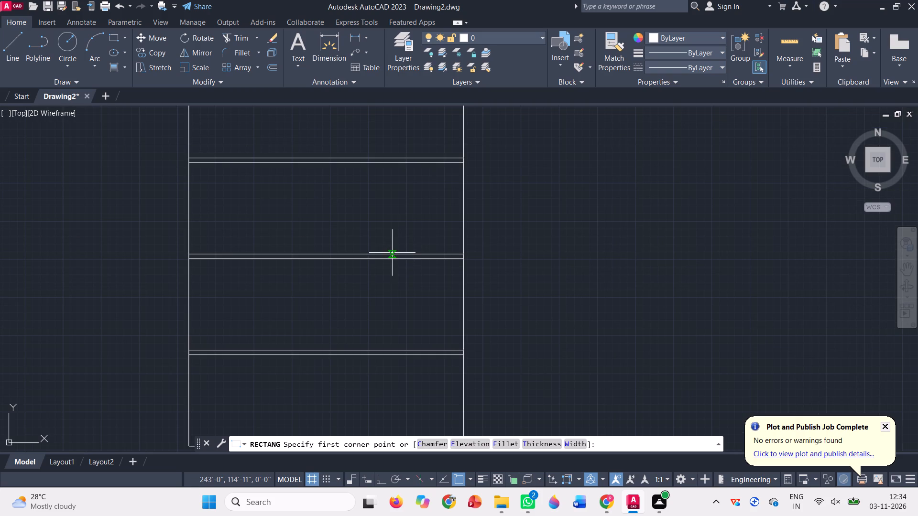
left_click(148, 355)
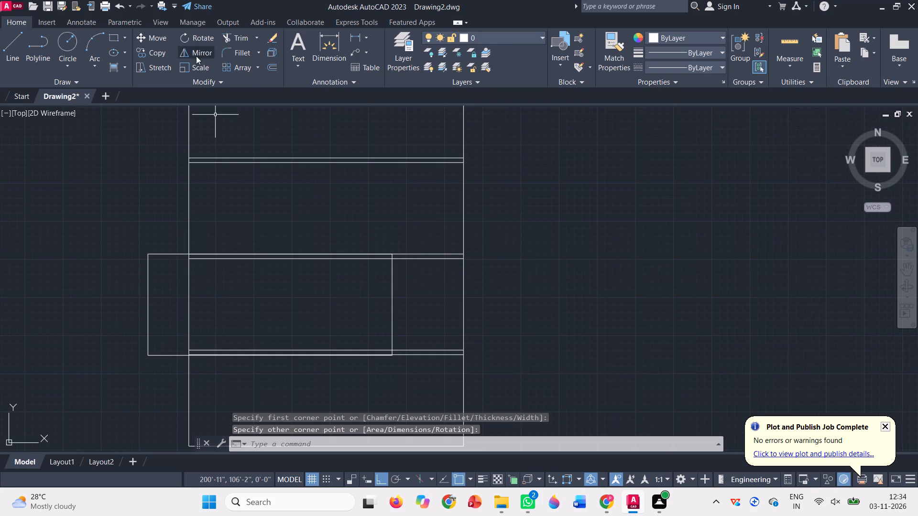
Draw a three-point arc on the first floor, rising from the lower slab near the left side line to the slab above.
left_click(96, 44)
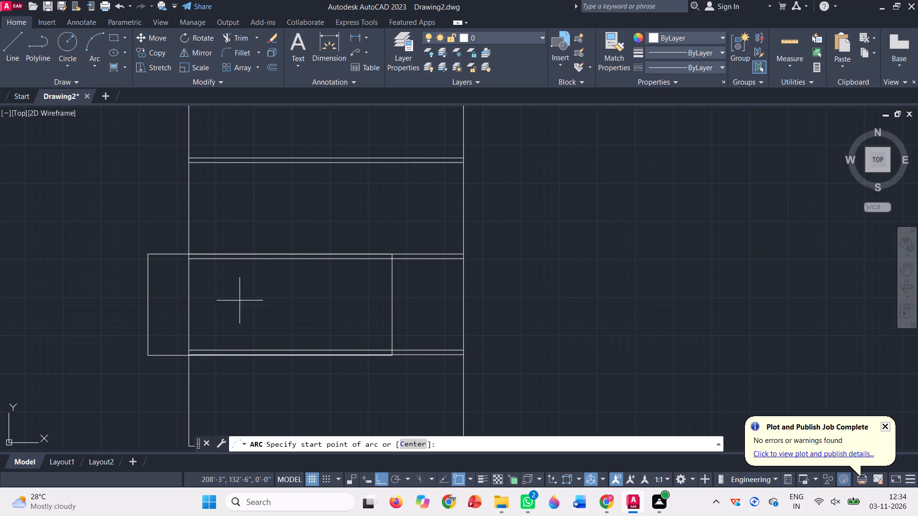
left_click(195, 355)
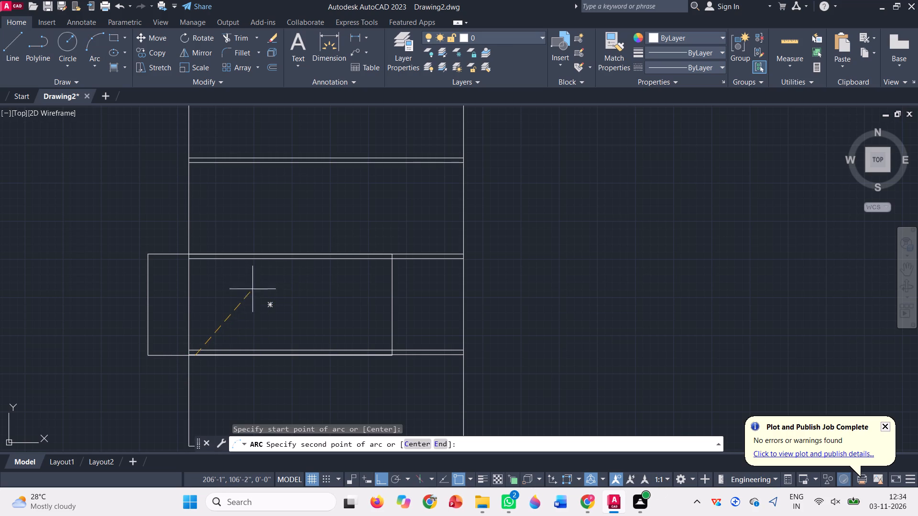
left_click(242, 297)
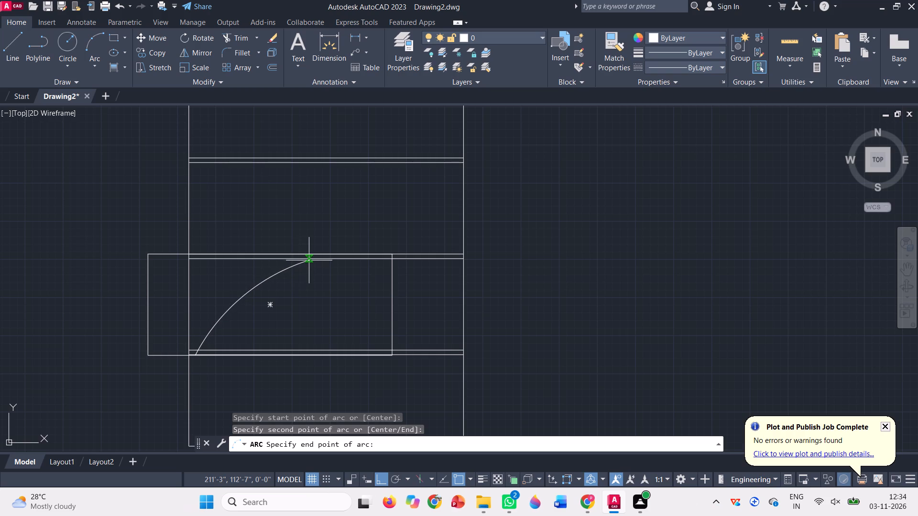
left_click(309, 260)
scroll(268, 329, "down", 1)
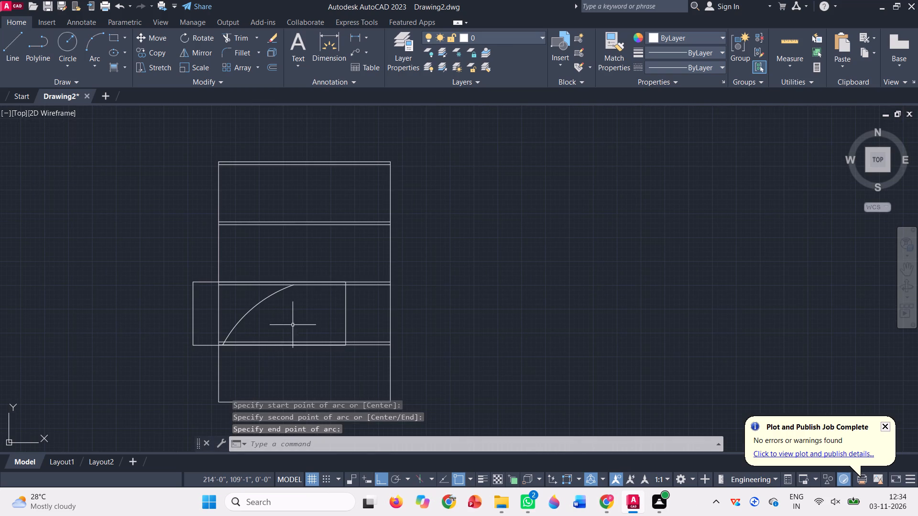
Erase the three-point arc from the first-floor storey.
key("Escape")
left_click(243, 319)
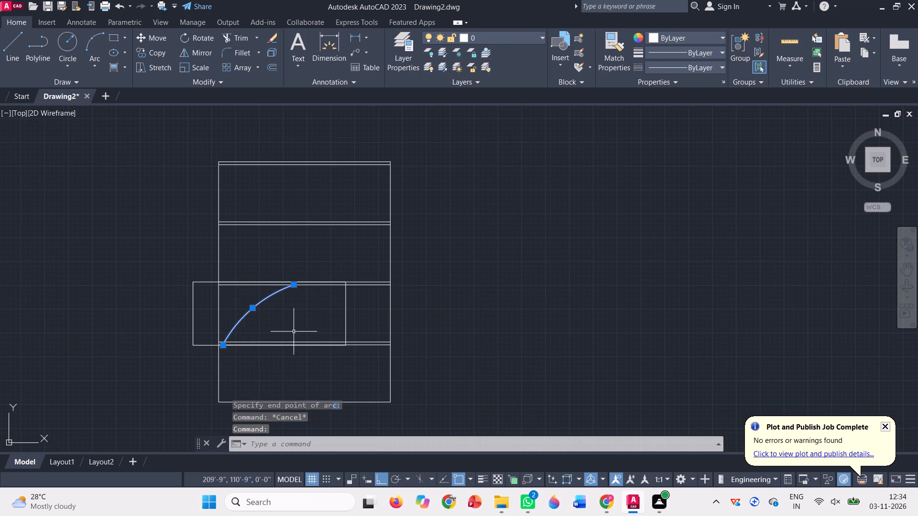
key("Delete")
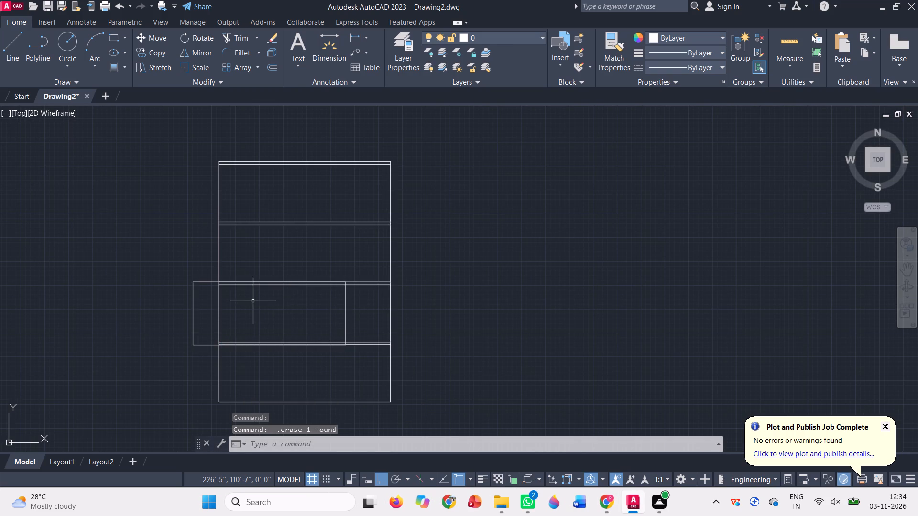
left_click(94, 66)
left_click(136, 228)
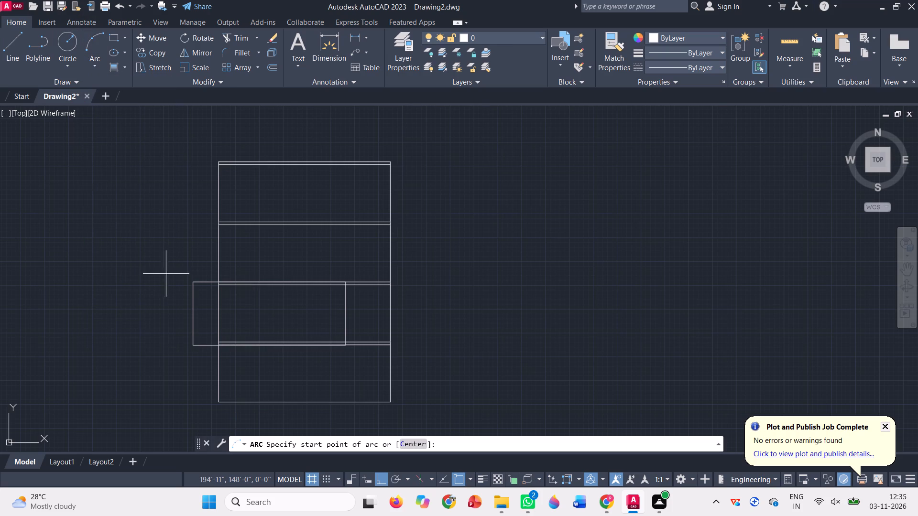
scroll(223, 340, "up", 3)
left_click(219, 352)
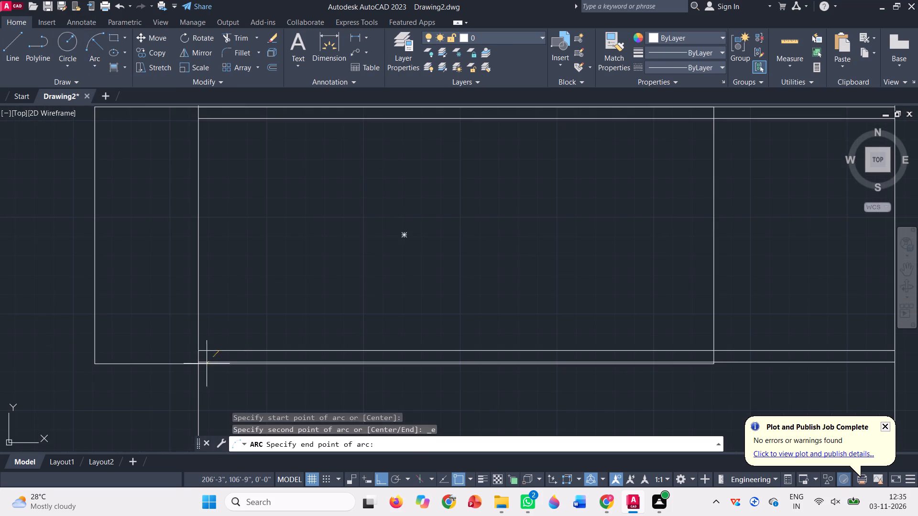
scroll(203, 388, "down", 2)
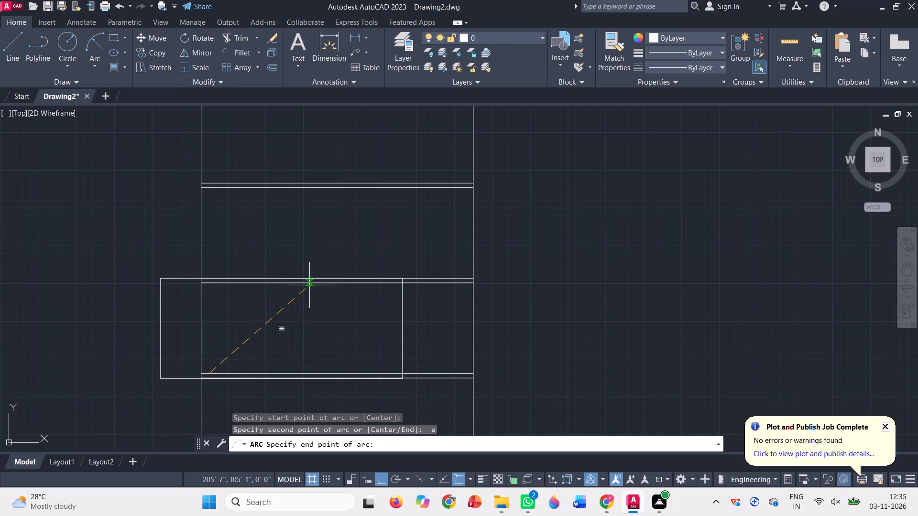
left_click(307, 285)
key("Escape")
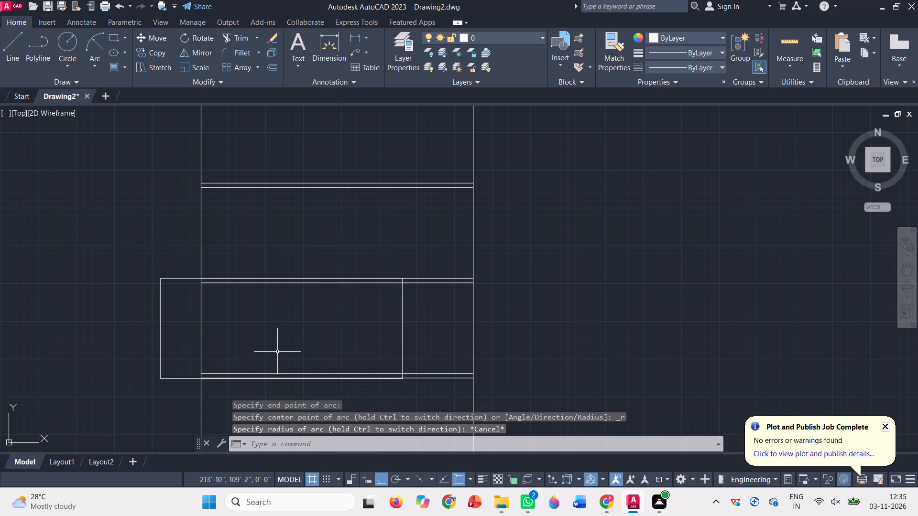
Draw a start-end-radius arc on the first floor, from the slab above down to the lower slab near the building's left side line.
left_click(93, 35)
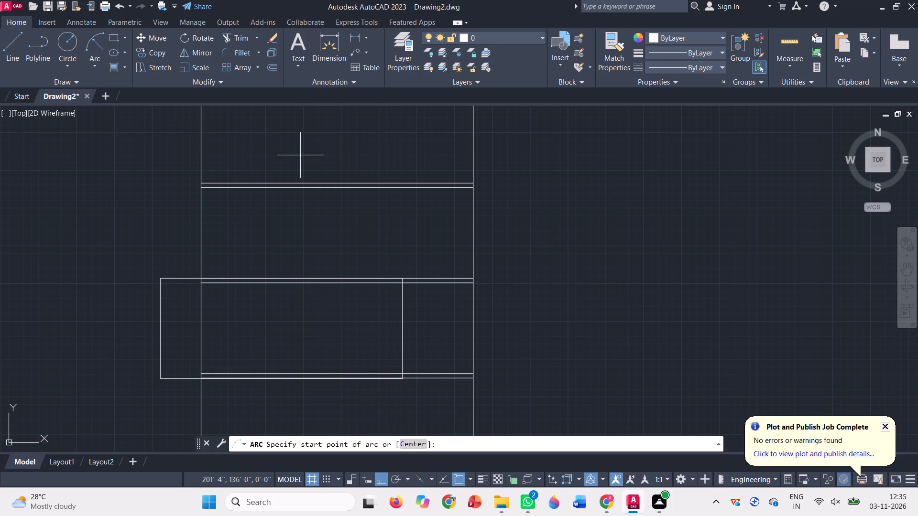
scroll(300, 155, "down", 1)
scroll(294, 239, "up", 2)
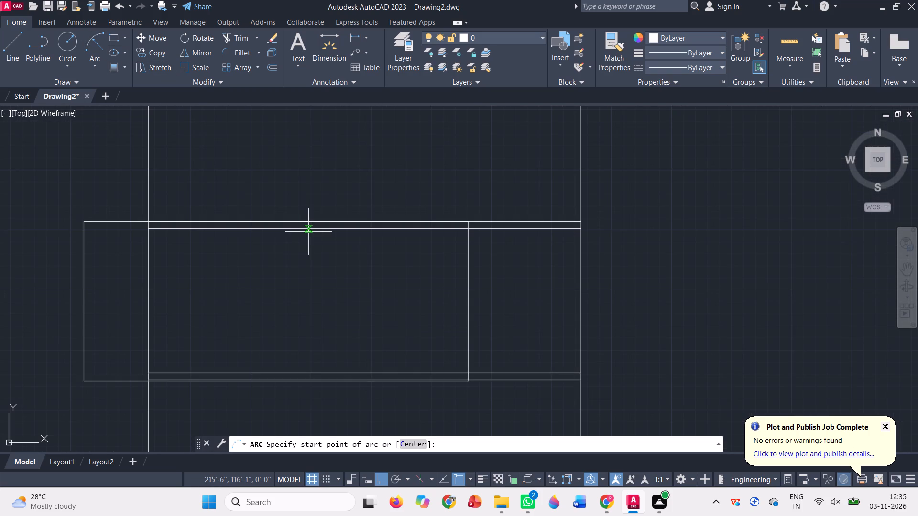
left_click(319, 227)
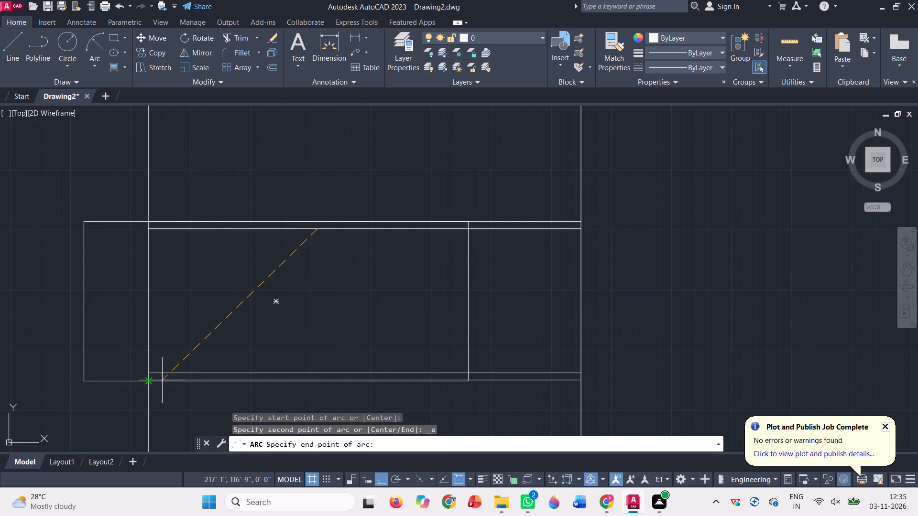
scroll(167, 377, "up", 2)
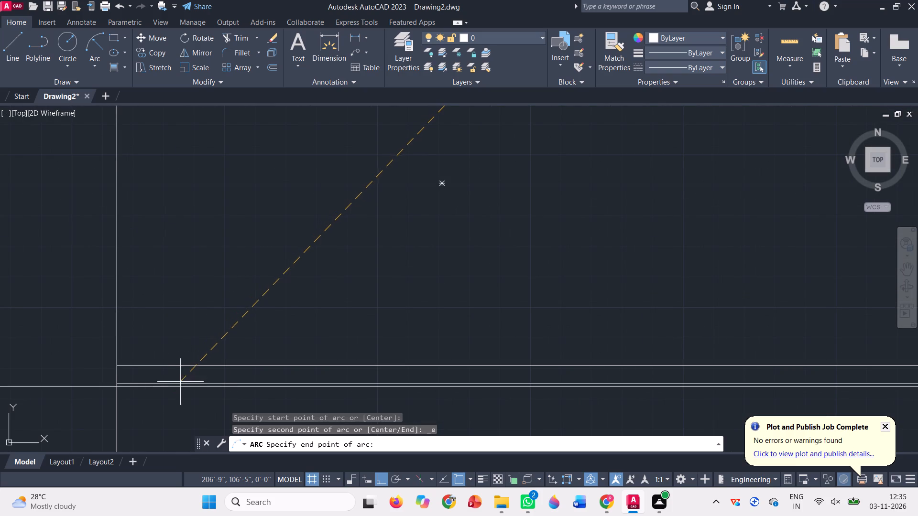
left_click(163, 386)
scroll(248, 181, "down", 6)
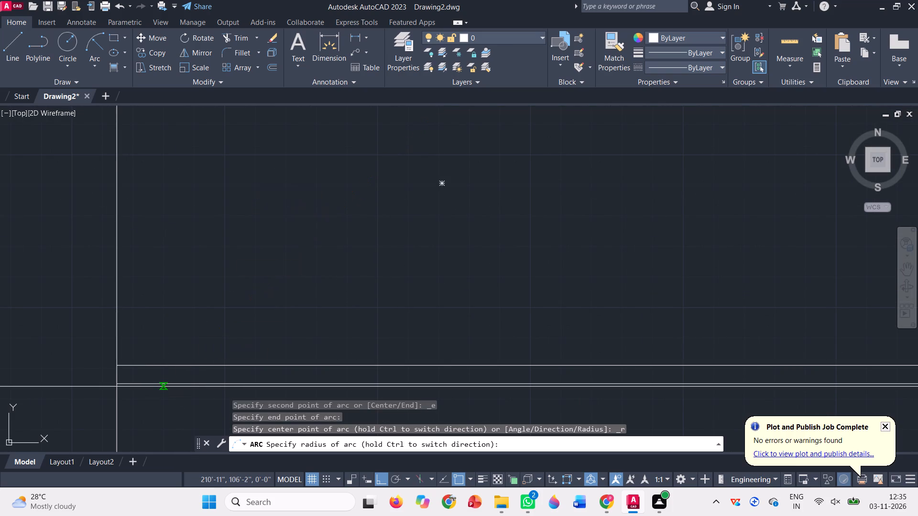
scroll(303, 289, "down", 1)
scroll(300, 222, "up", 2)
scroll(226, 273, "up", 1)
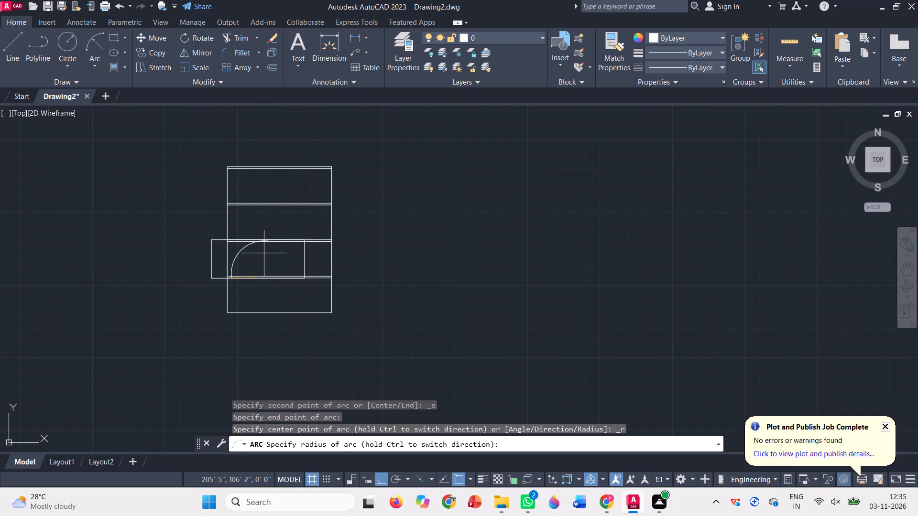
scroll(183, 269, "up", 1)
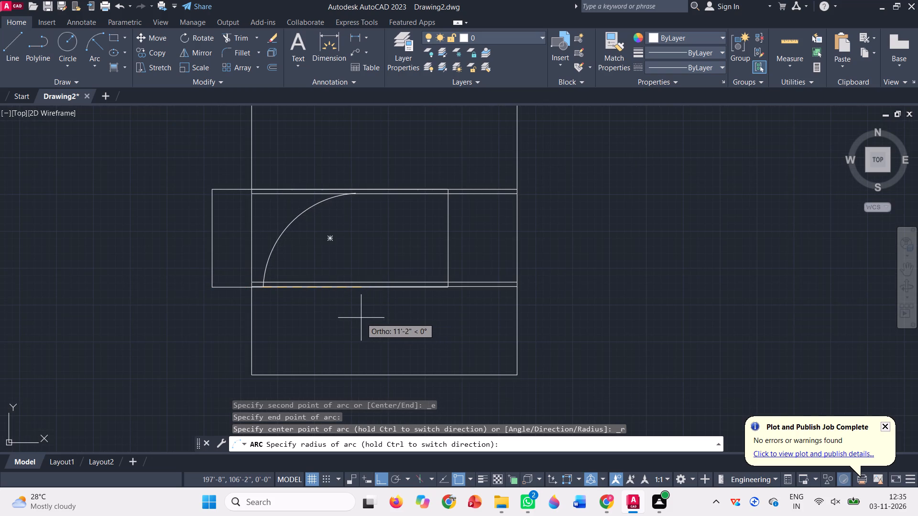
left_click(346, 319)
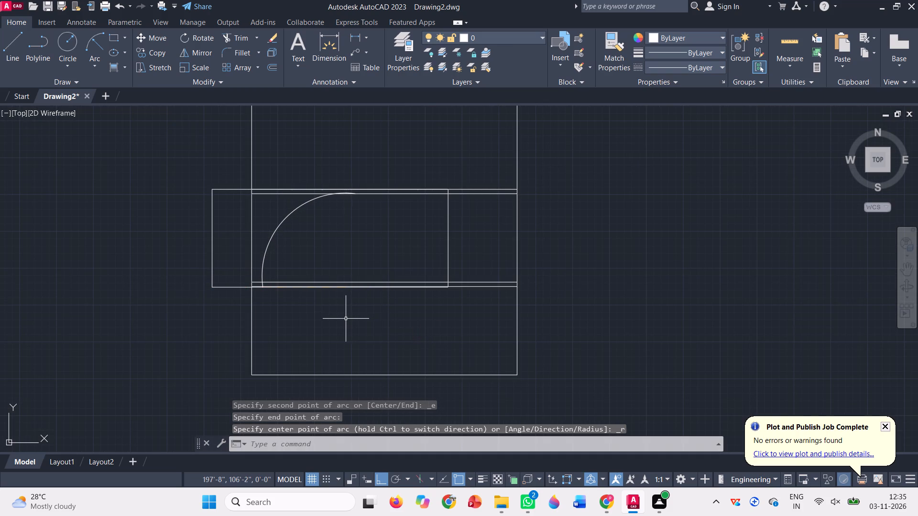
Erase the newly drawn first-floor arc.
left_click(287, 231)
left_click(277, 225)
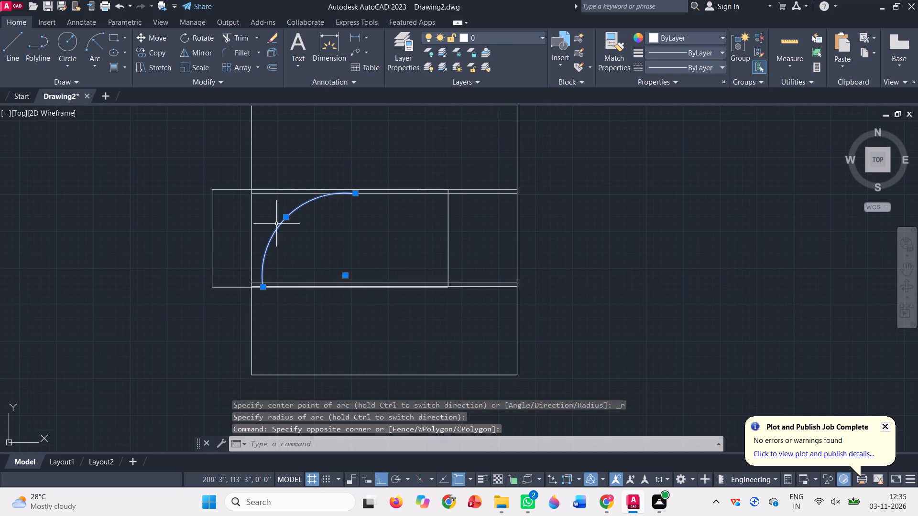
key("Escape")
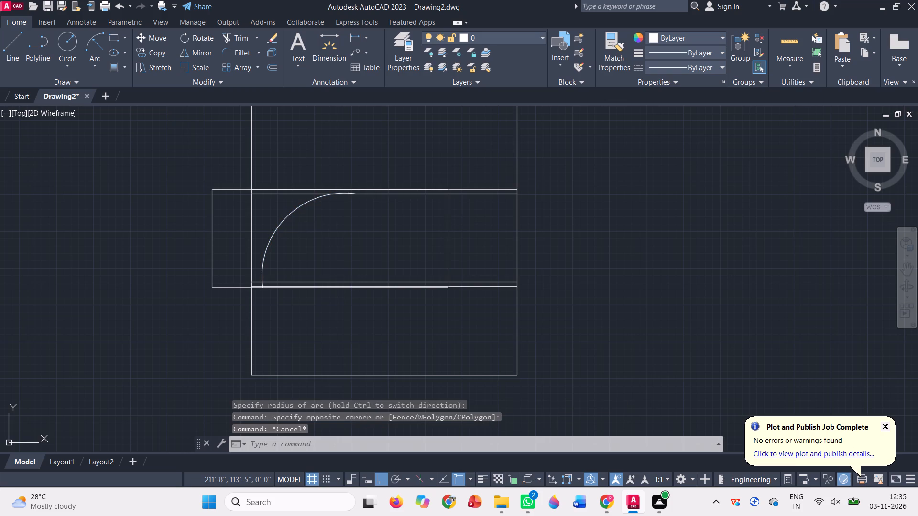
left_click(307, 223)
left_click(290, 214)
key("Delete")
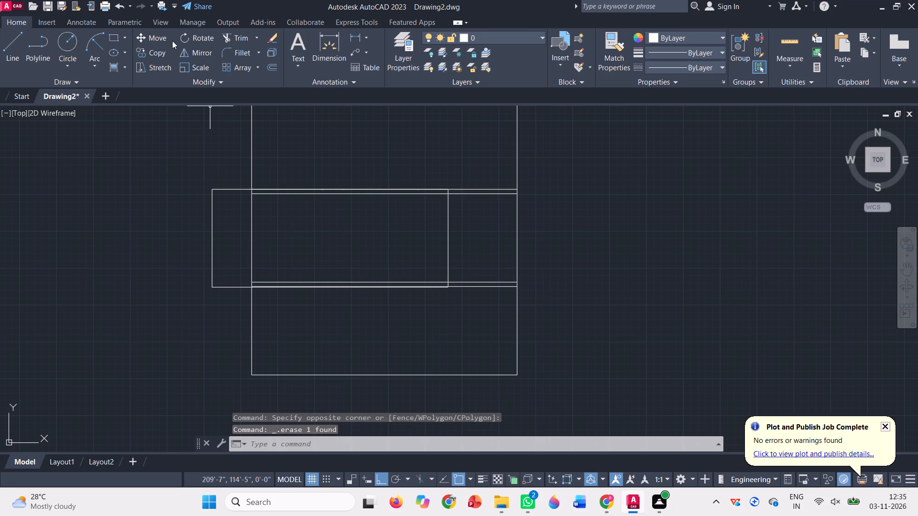
Draw a start-end-radius arc from the underside of the slab above the first floor to the rectangle's bottom edge near the left side line.
left_click(98, 43)
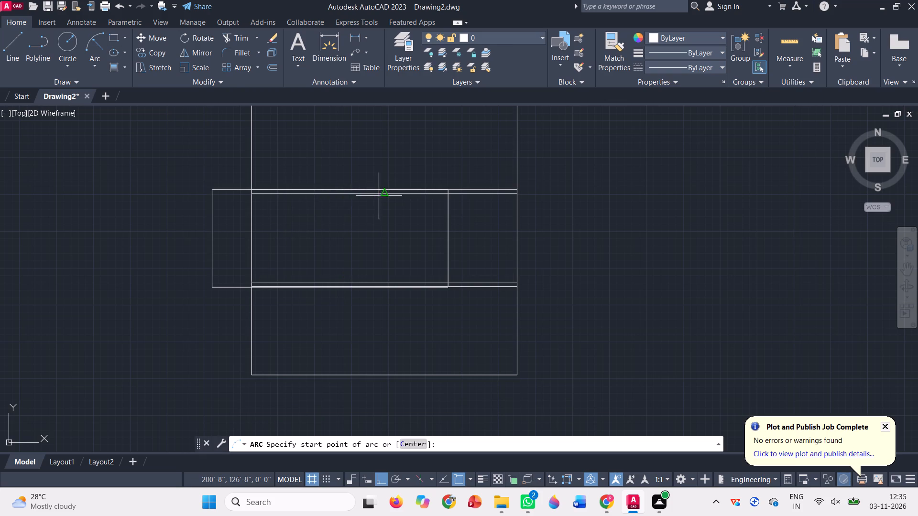
left_click(372, 196)
scroll(272, 286, "up", 2)
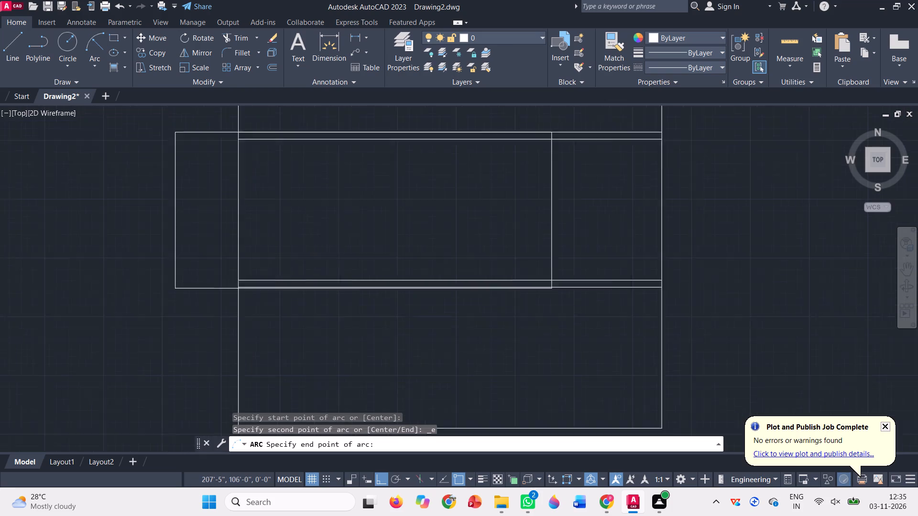
scroll(262, 293, "up", 1)
left_click(255, 283)
scroll(298, 315, "down", 2)
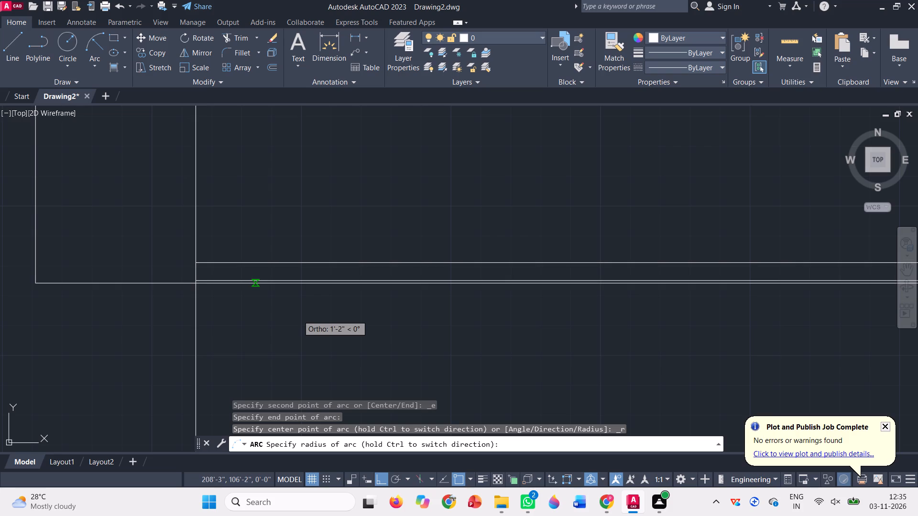
scroll(298, 303, "down", 5)
scroll(284, 312, "up", 3)
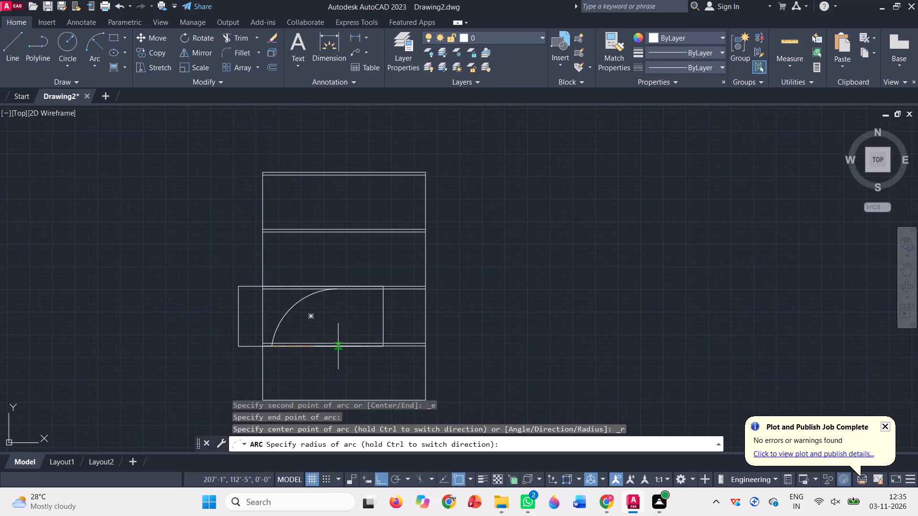
left_click(338, 346)
Erase the lower line of the slab above the first floor.
scroll(316, 291, "up", 3)
left_click(213, 291)
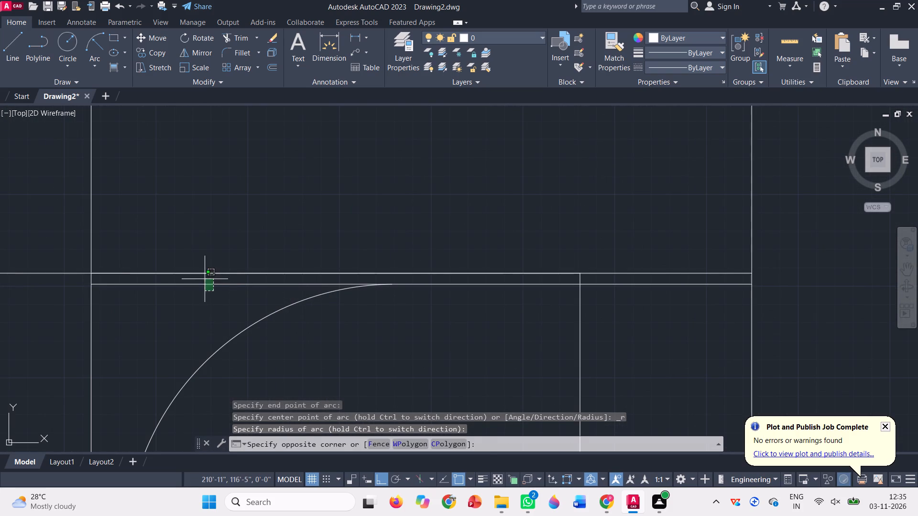
left_click(205, 279)
scroll(391, 318, "down", 2)
key("Escape")
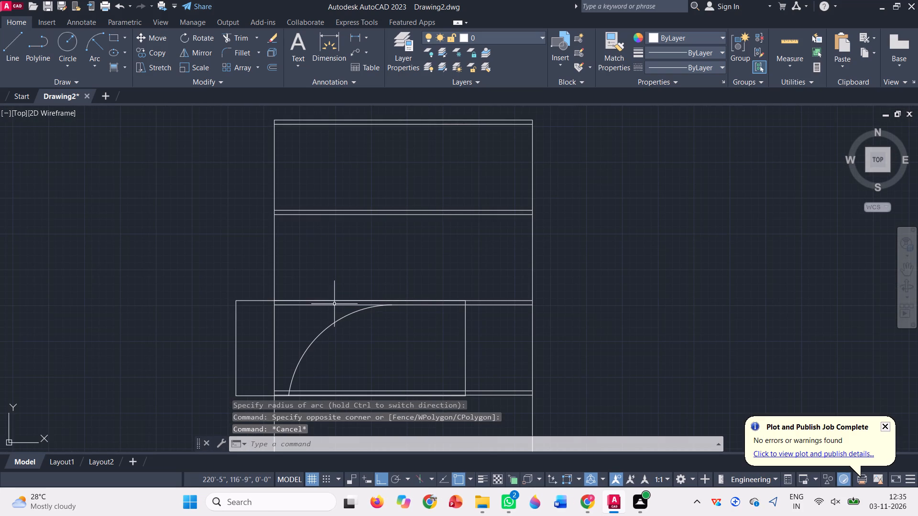
left_click(333, 304)
key("Delete")
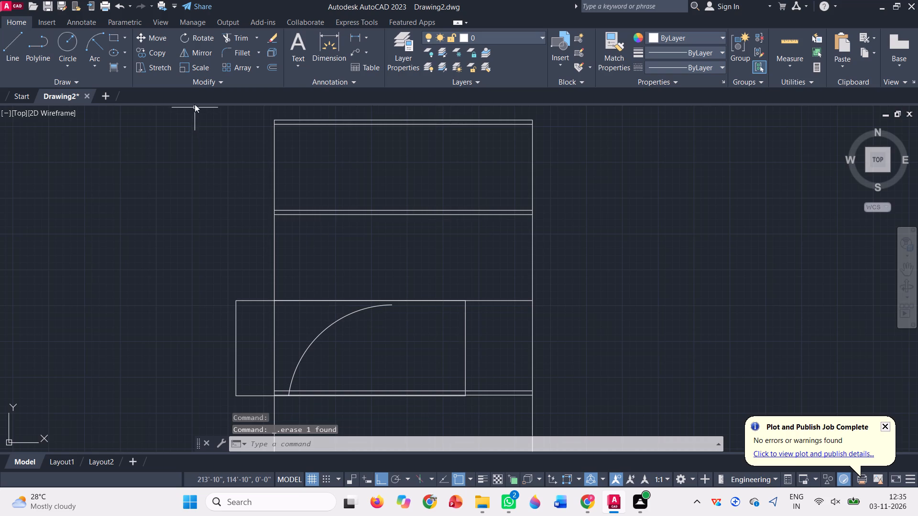
Draw a horizontal line from the arc's upper end to the right side of the first-floor rectangle.
left_click(13, 48)
scroll(386, 302, "up", 3)
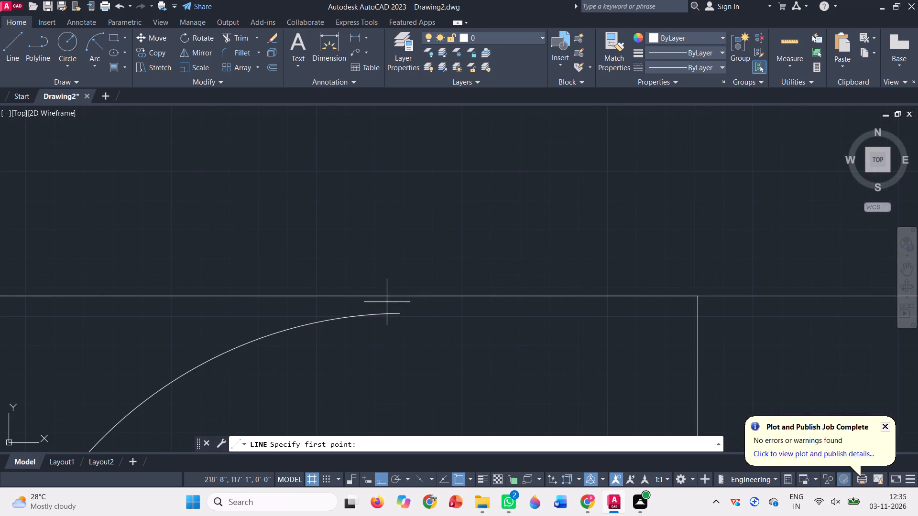
left_click(401, 312)
scroll(218, 297, "down", 2)
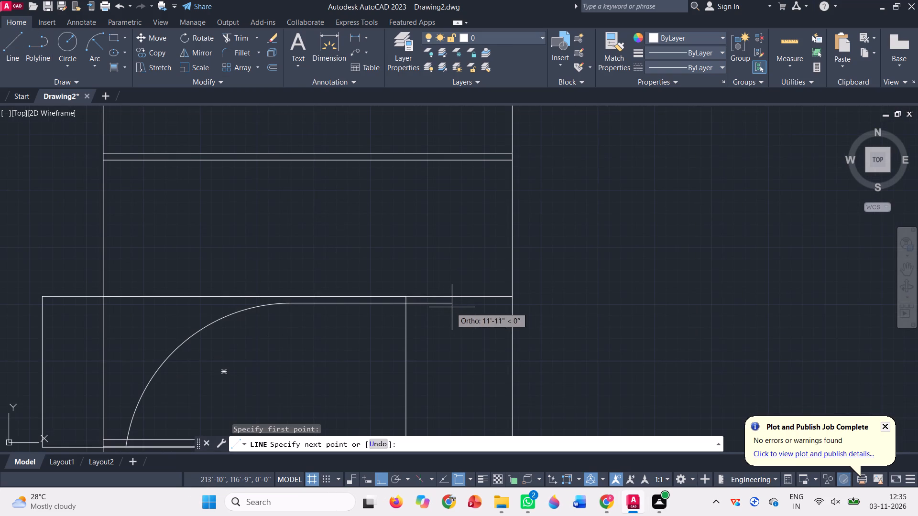
scroll(404, 307, "up", 3)
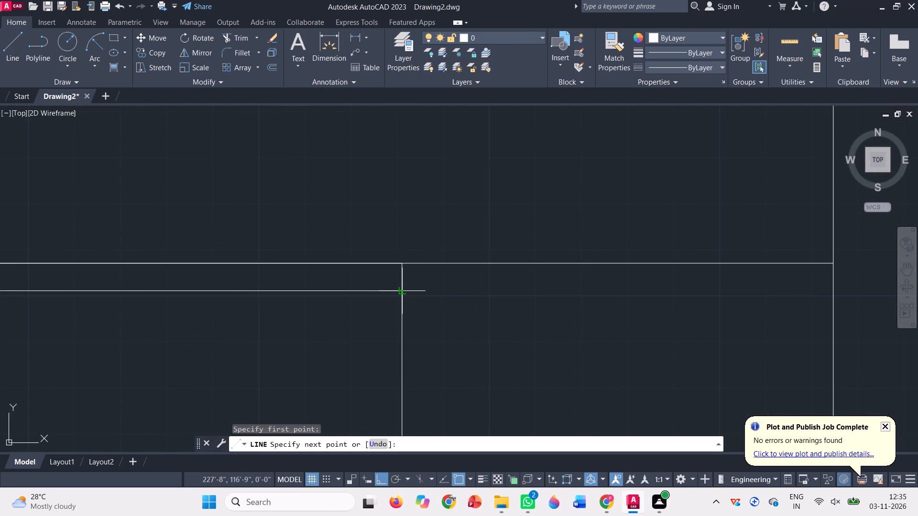
left_click(405, 288)
scroll(470, 245, "down", 3)
key("space")
scroll(483, 239, "down", 1)
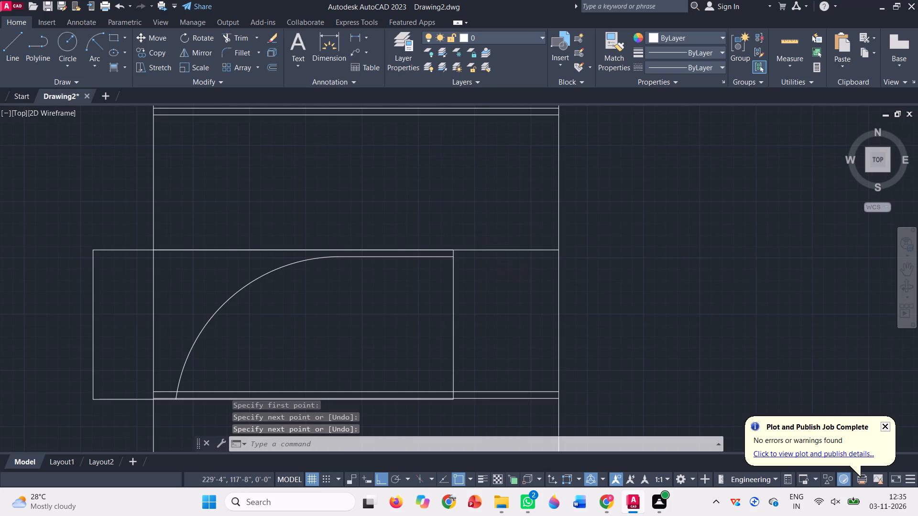
Erase both slab lines at the bottom of the first-floor storey.
scroll(284, 340, "up", 3)
left_click(282, 326)
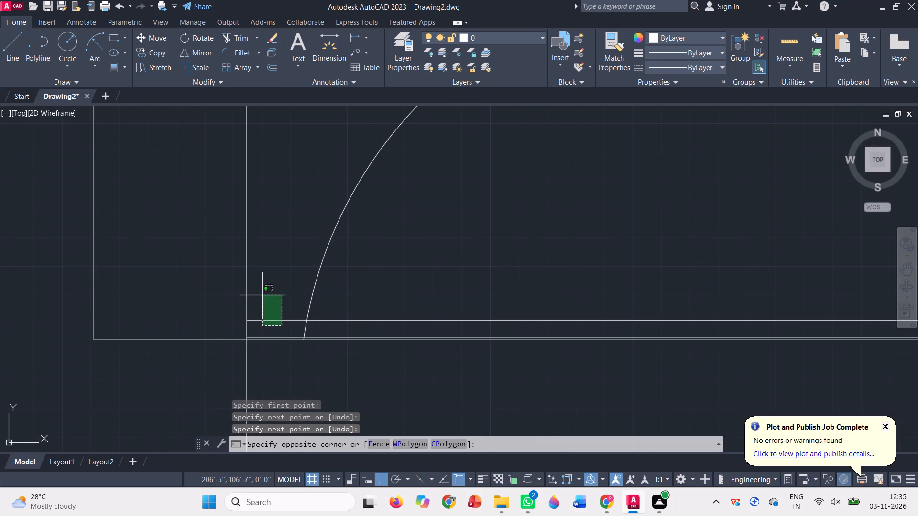
left_click(262, 294)
scroll(388, 343, "down", 2)
scroll(326, 344, "up", 3)
scroll(377, 322, "up", 4)
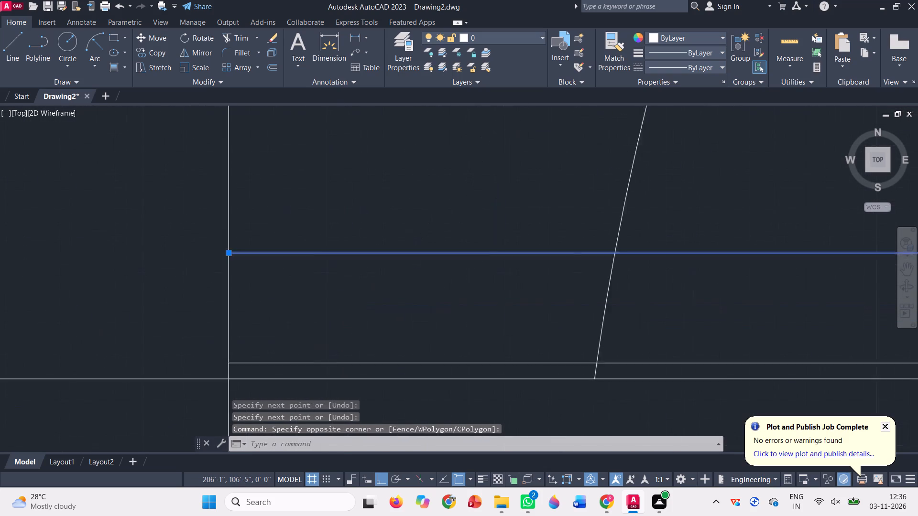
left_click(397, 398)
left_click(349, 344)
scroll(348, 346, "down", 7)
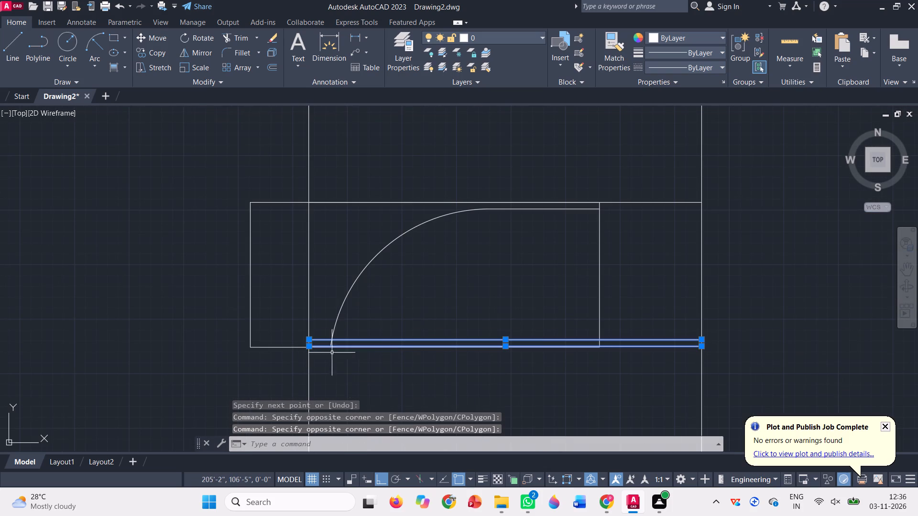
scroll(359, 342, "down", 1)
key("Delete")
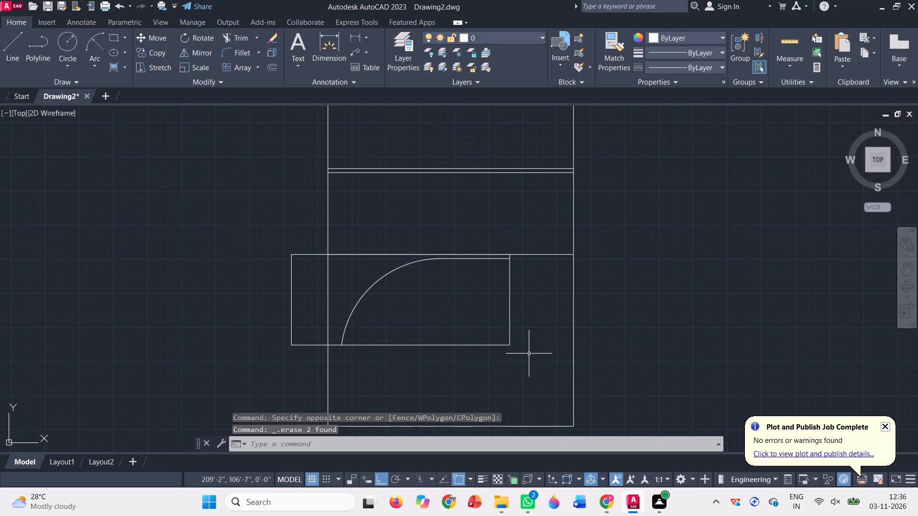
Trim the rectangle's bottom and right edges beyond the arc, and the building's left side line inside the frame.
left_click(527, 355)
left_click(514, 361)
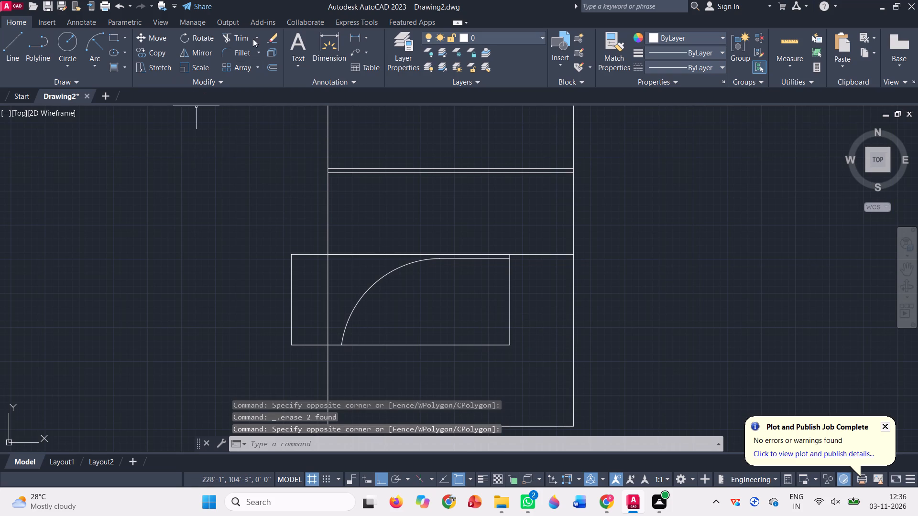
left_click(238, 32)
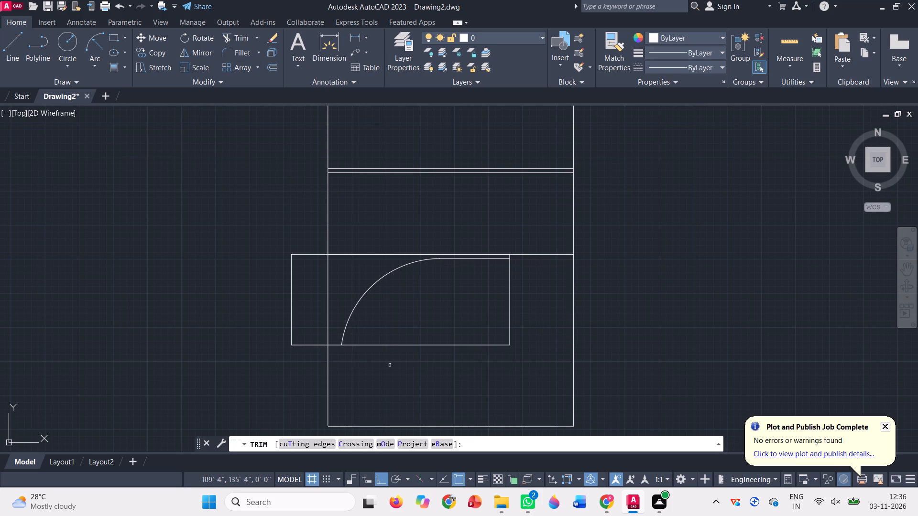
left_click(390, 365)
left_click(513, 302)
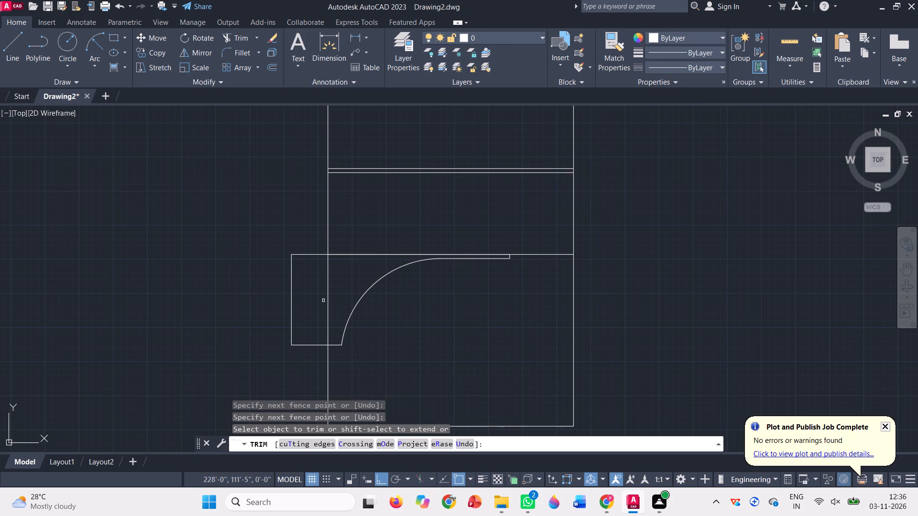
left_click(333, 301)
left_click(314, 291)
key("Escape")
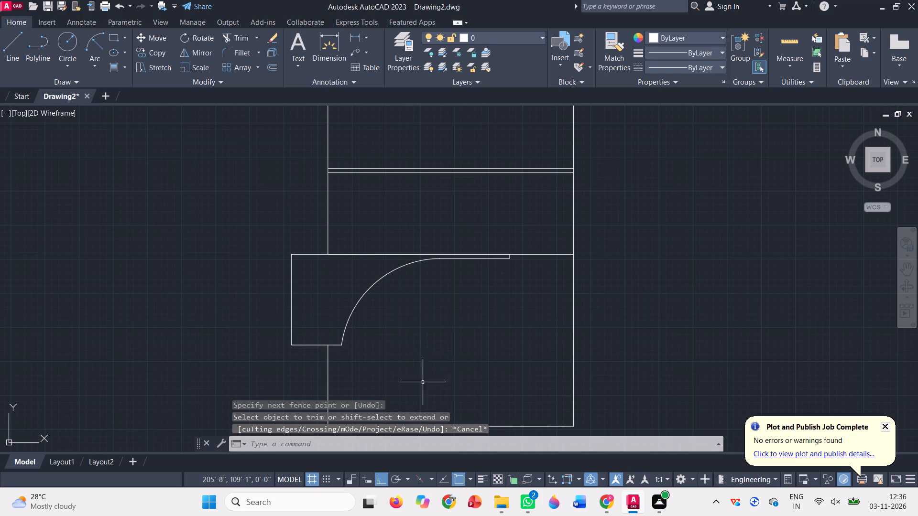
Draw a vertical line from the frame's bottom edge to its top edge, slightly inside its left edge.
scroll(299, 315, "down", 1)
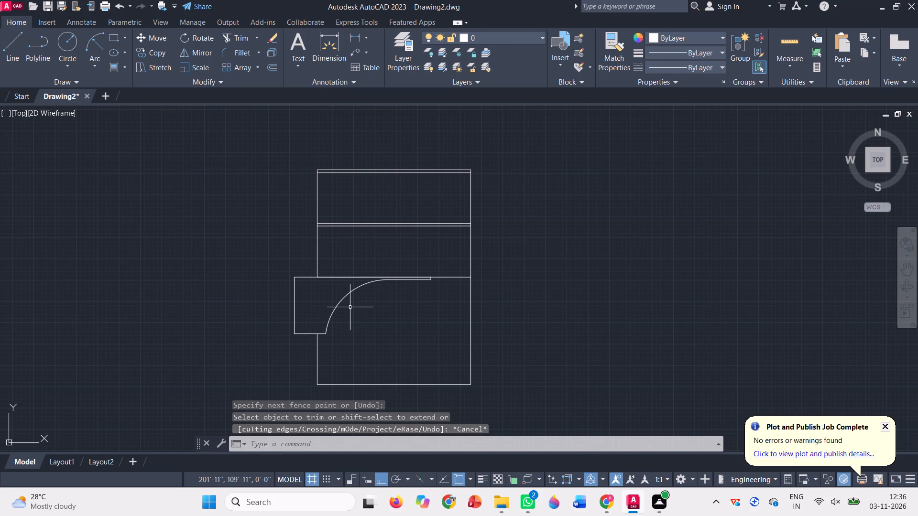
scroll(350, 307, "up", 1)
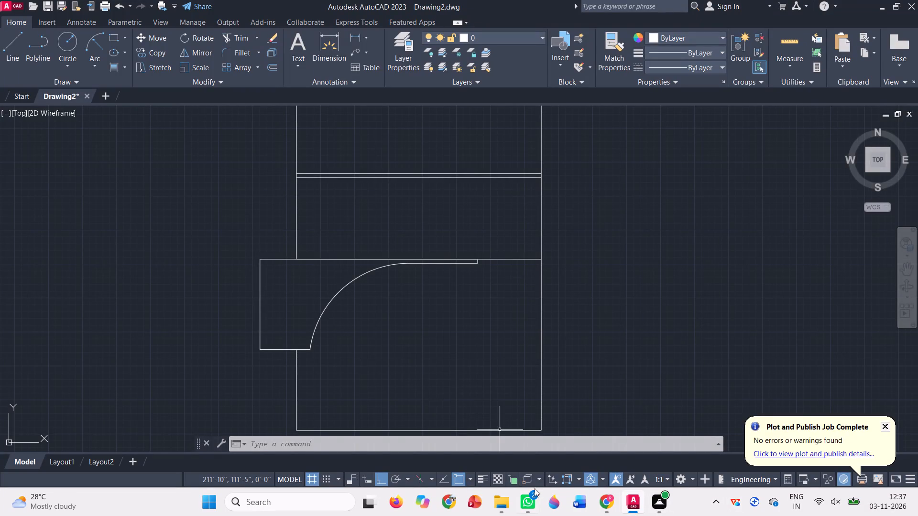
key("l")
key("Return")
scroll(246, 306, "up", 1)
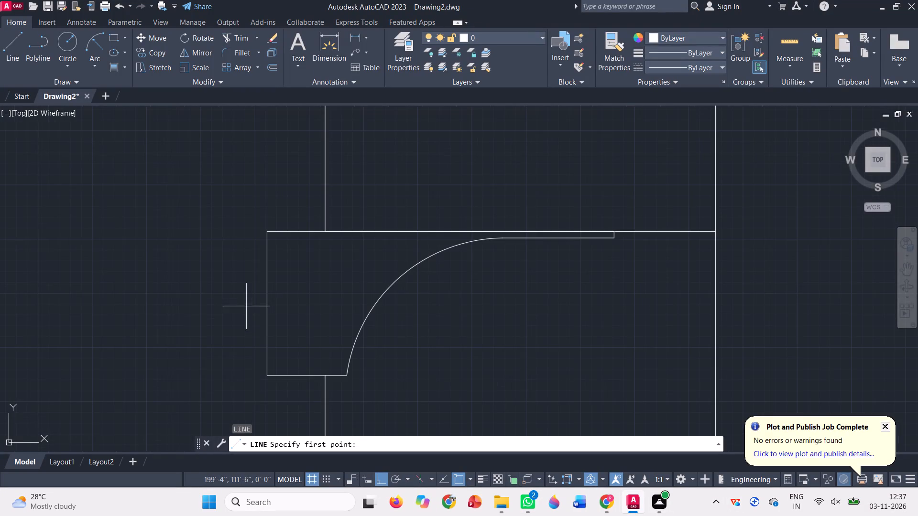
left_click(285, 378)
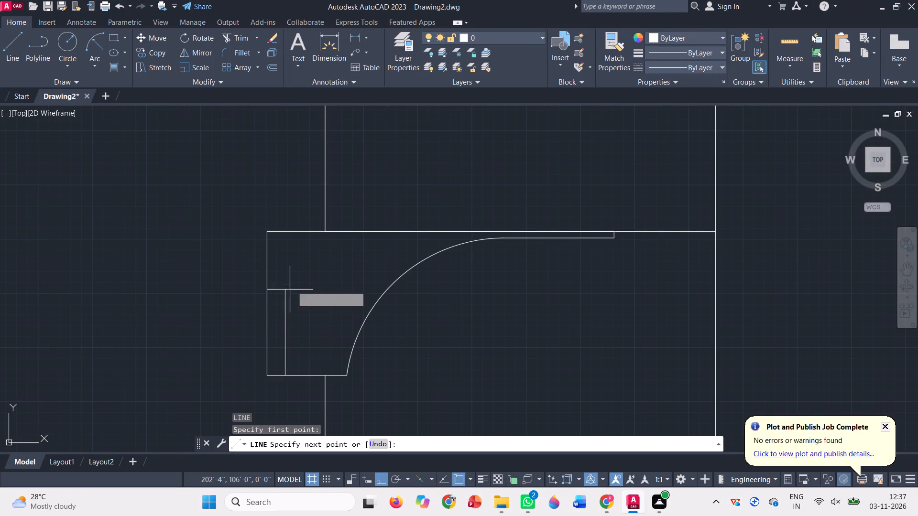
left_click(286, 232)
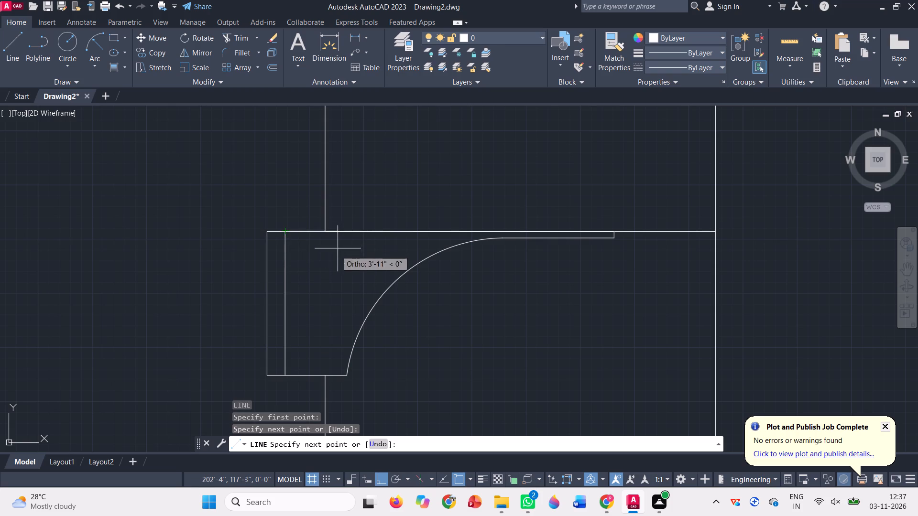
key("space")
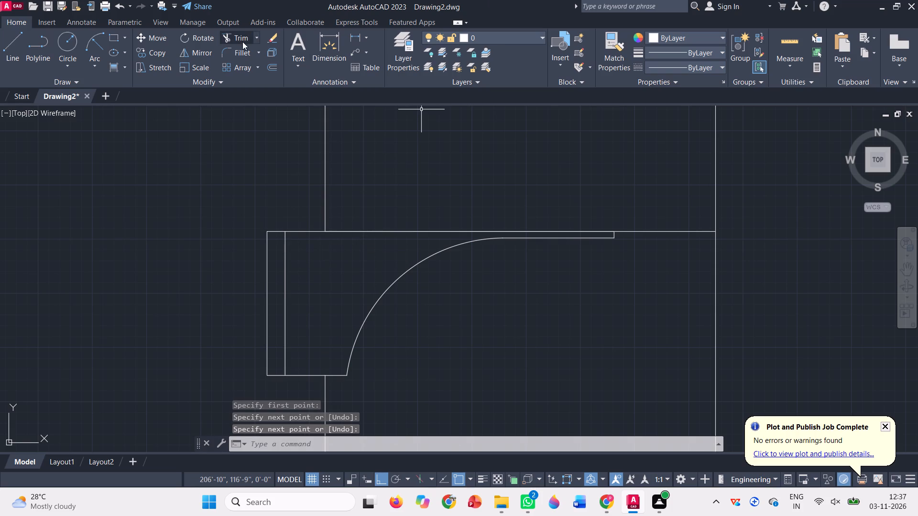
Trim away the frame's old left edge and the top and bottom edge stubs outside the new vertical line.
left_click(233, 42)
left_click(272, 225)
left_click(264, 245)
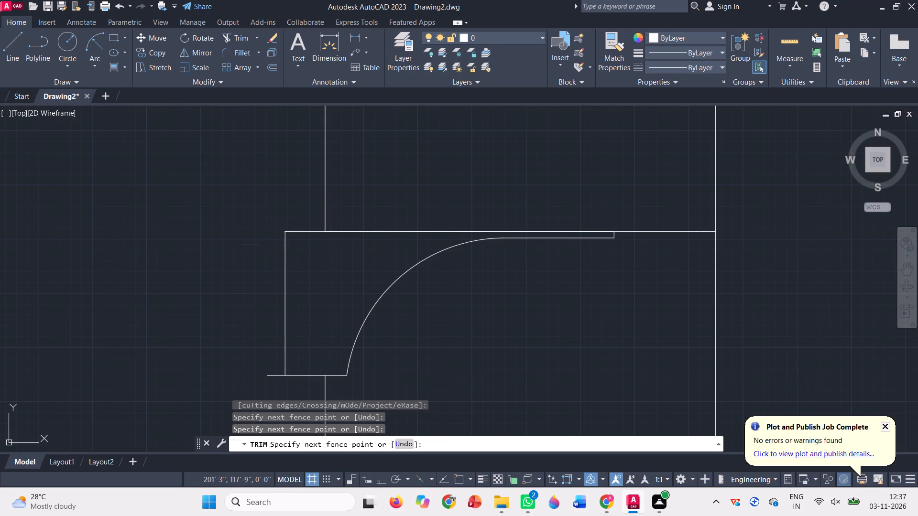
left_click(280, 384)
left_click(272, 365)
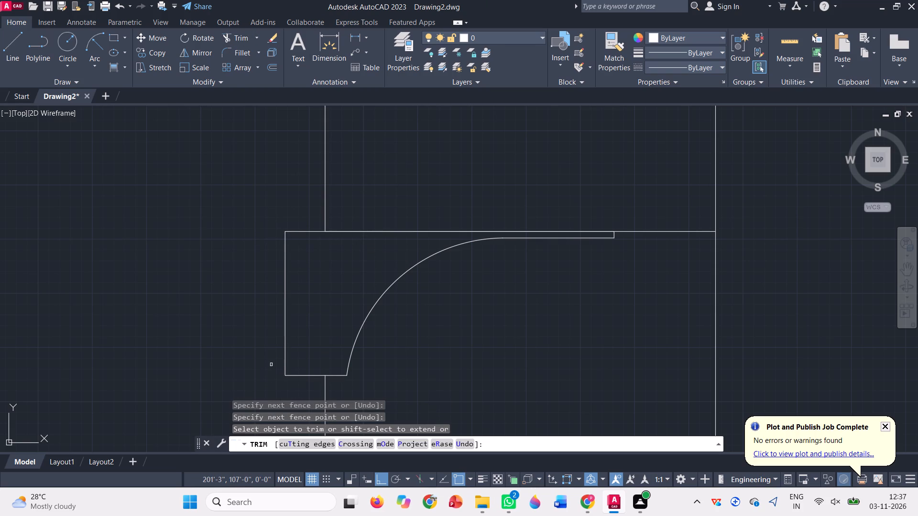
key("Escape")
Join the frame's left, top, short right and bottom edges with the large arc and its horizontal extension into one polyline.
left_click(458, 320)
left_click(229, 249)
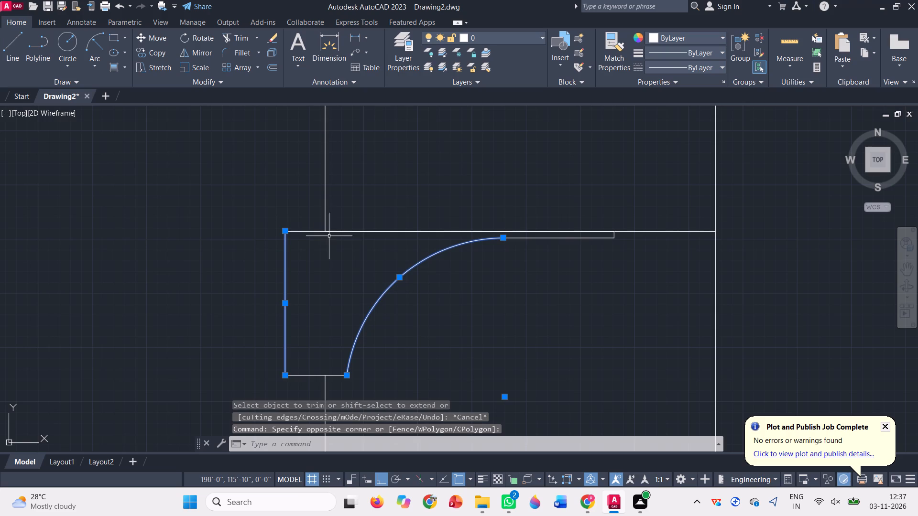
left_click(306, 252)
left_click(293, 217)
scroll(596, 257, "up", 3)
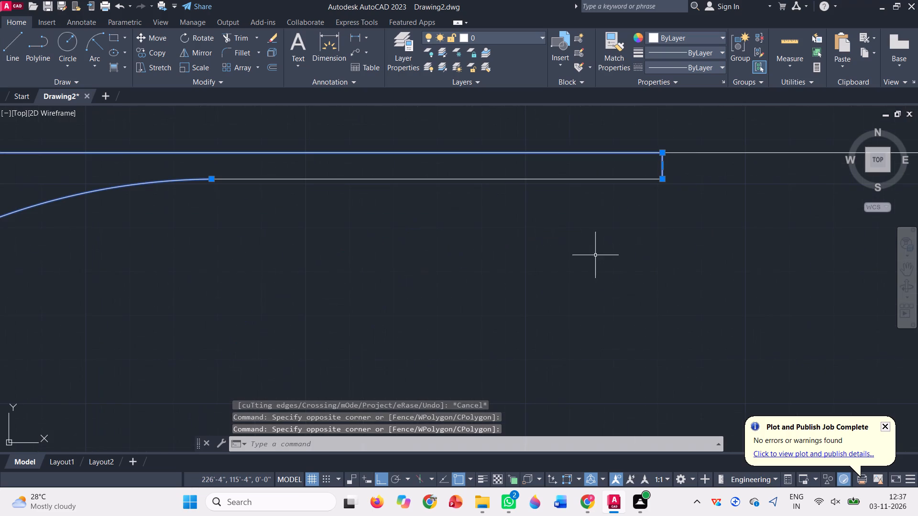
left_click(518, 222)
left_click(443, 162)
scroll(453, 193, "down", 2)
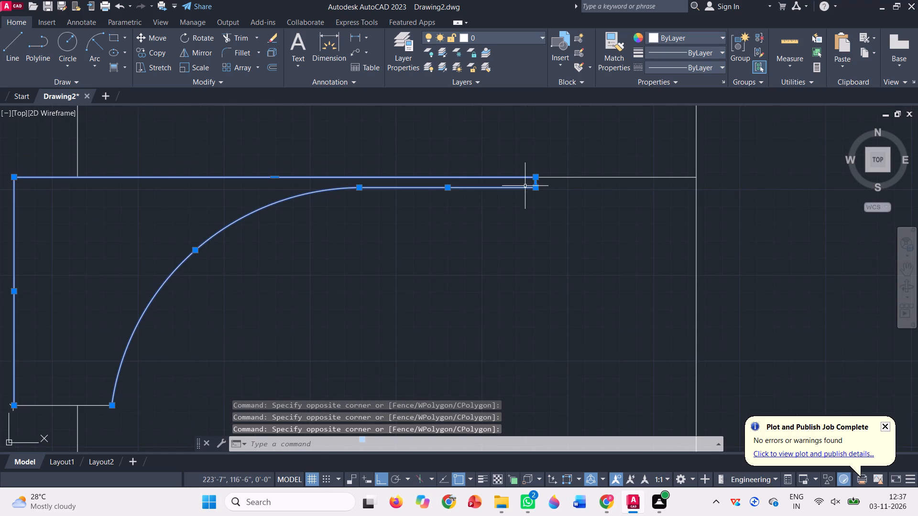
scroll(378, 337, "down", 2)
scroll(232, 359, "up", 2)
left_click(270, 364)
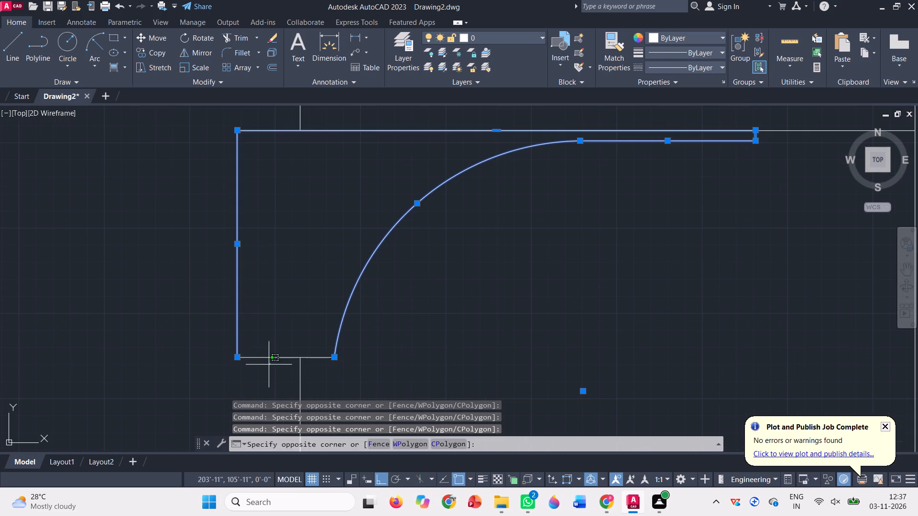
left_click(247, 343)
scroll(243, 343, "down", 2)
key("j")
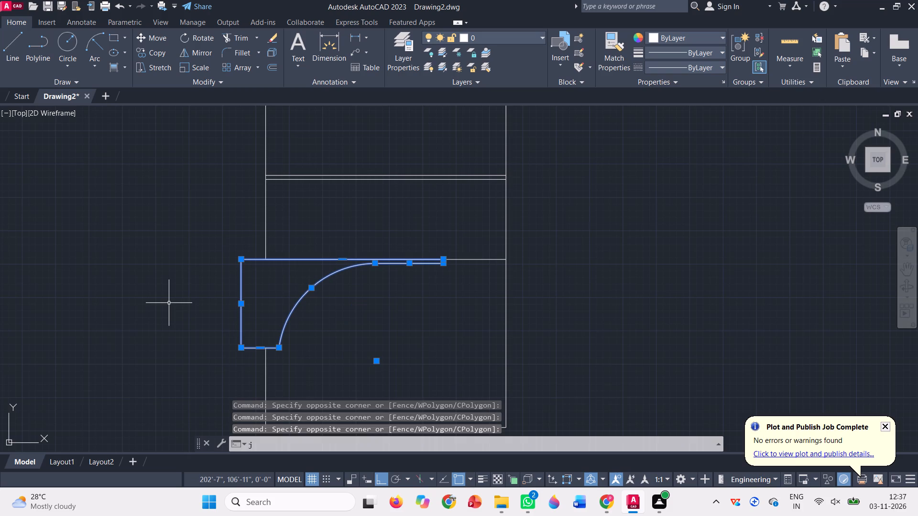
key("Return")
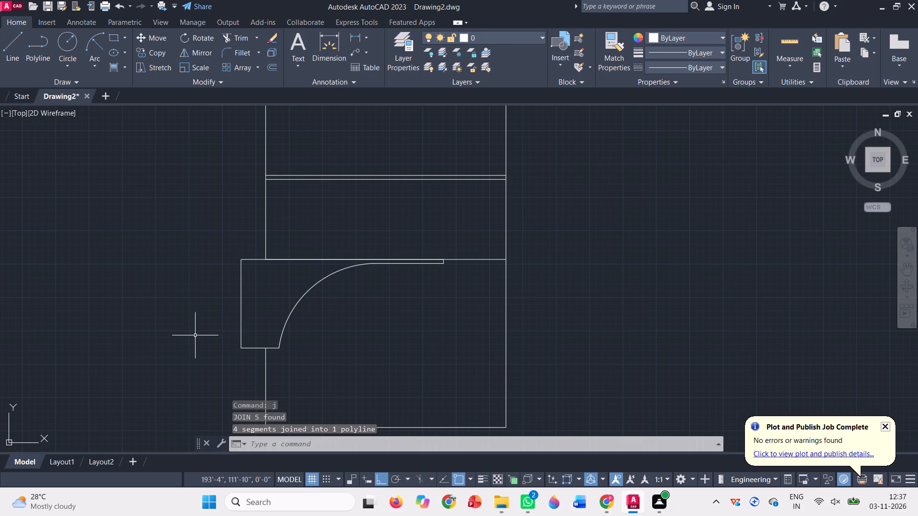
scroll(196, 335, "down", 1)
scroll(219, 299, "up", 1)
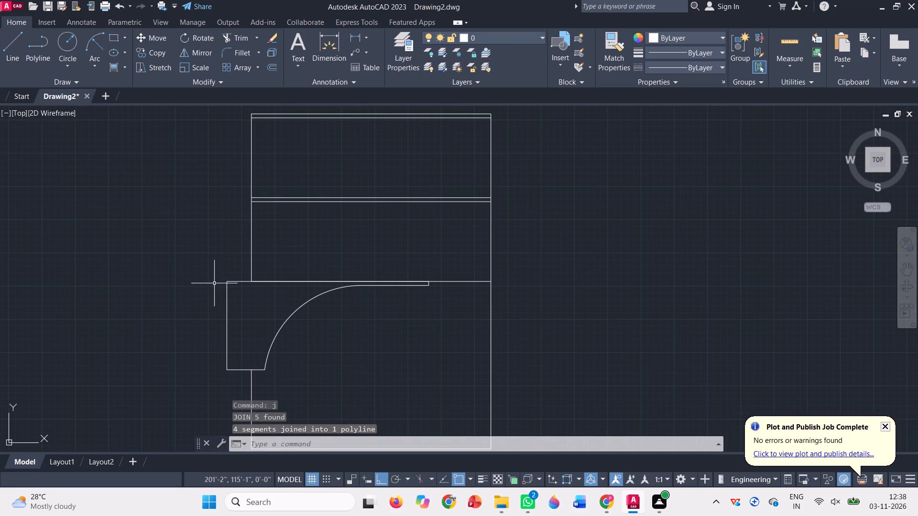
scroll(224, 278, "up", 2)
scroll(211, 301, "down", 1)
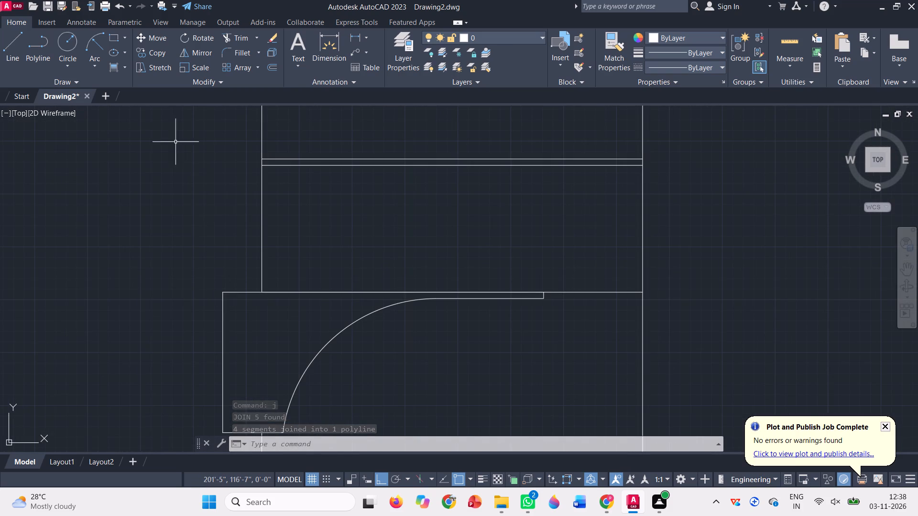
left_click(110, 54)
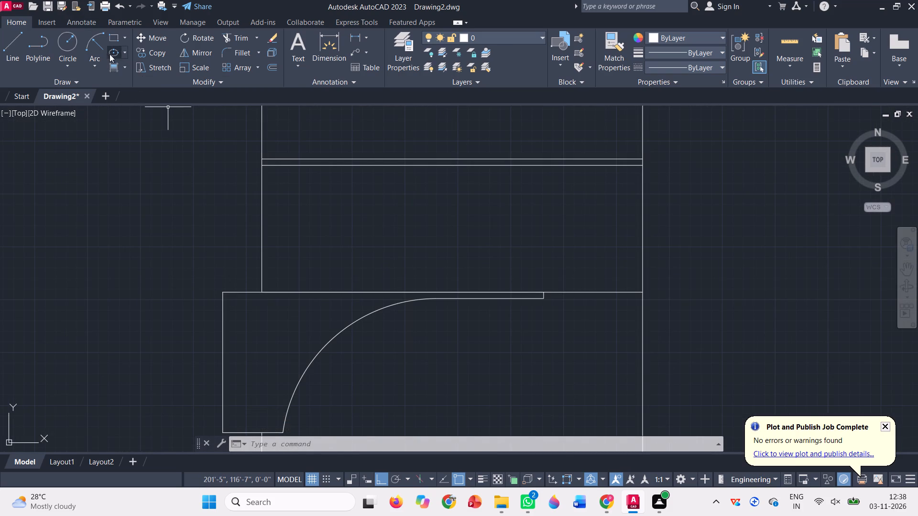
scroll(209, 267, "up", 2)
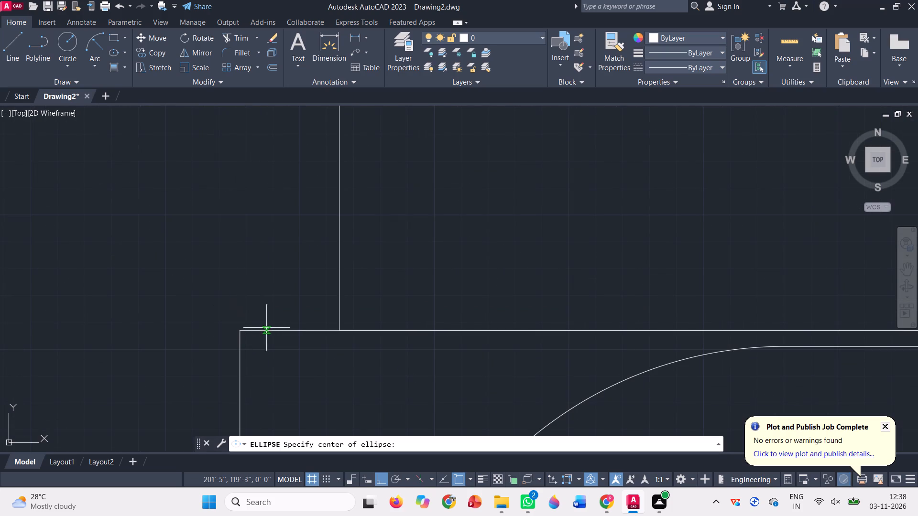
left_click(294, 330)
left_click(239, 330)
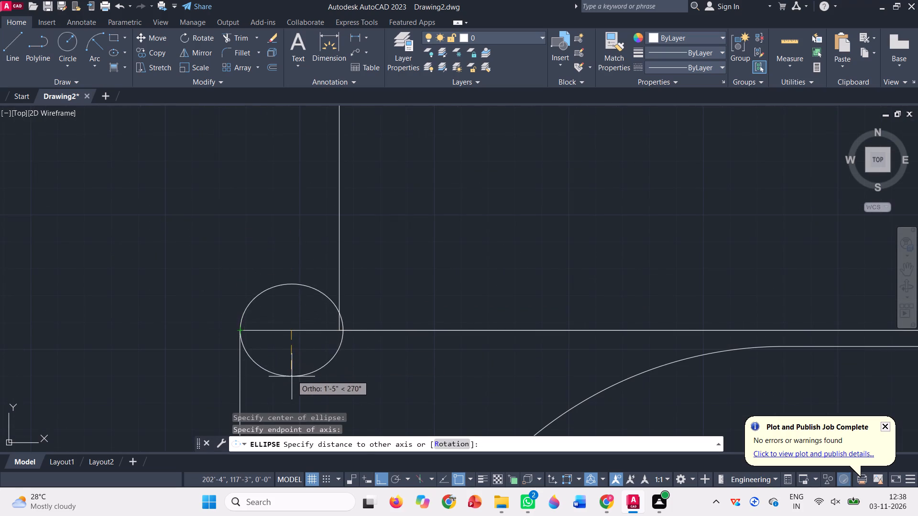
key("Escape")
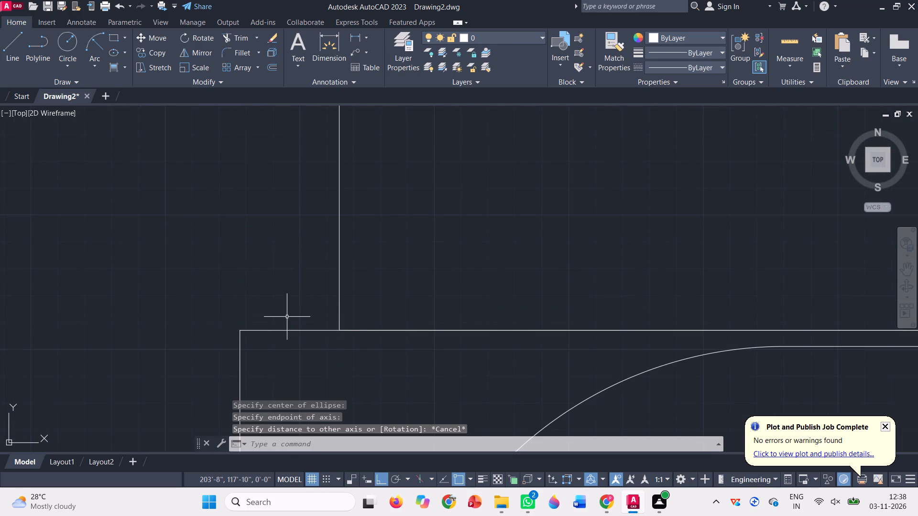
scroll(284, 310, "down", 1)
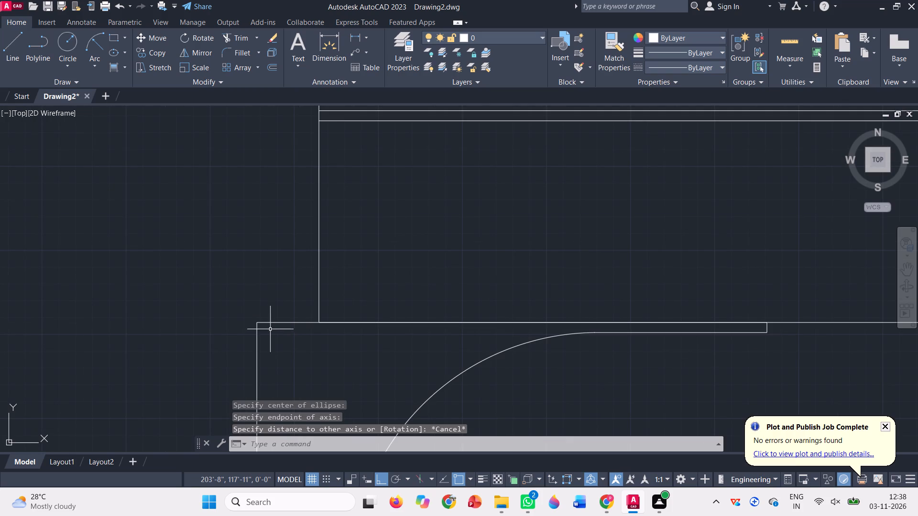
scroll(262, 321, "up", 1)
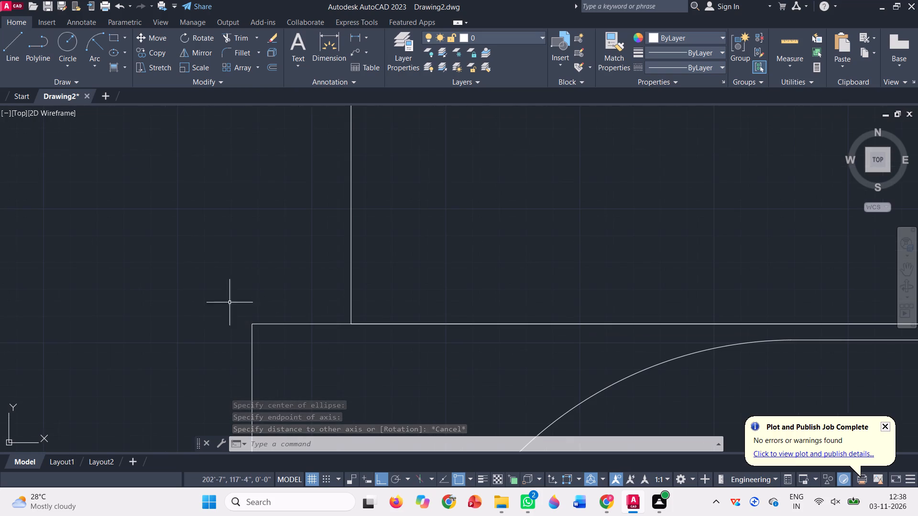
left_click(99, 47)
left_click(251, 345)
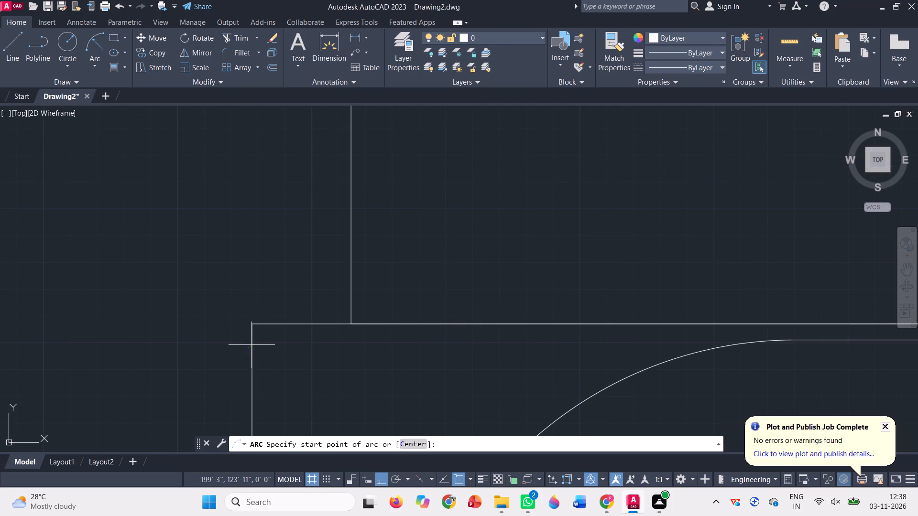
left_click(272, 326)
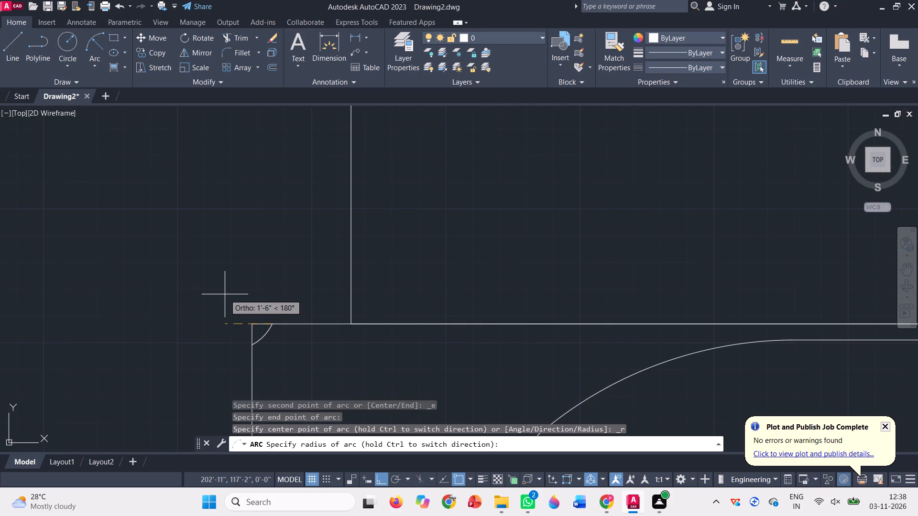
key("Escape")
Draw a small start-end-radius arc rounding the frame's upper-left corner, from its top edge to its left edge.
left_click(91, 43)
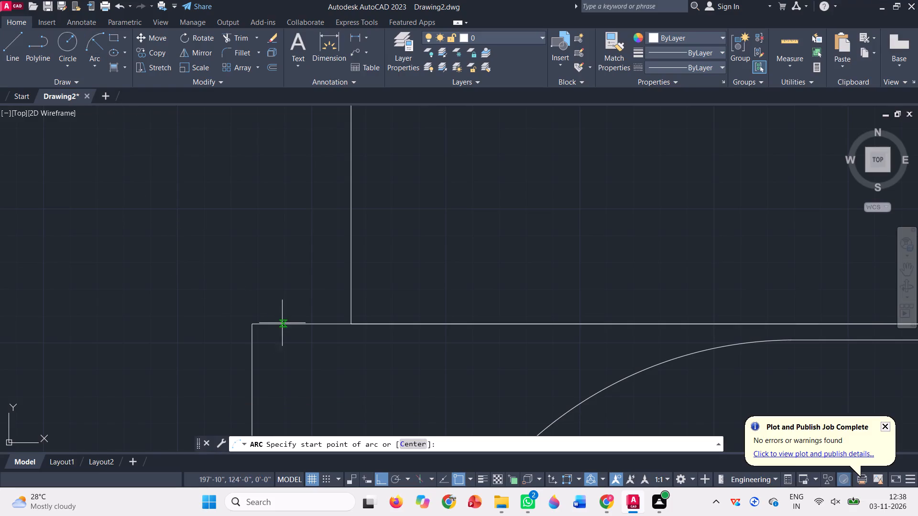
left_click(278, 323)
left_click(249, 338)
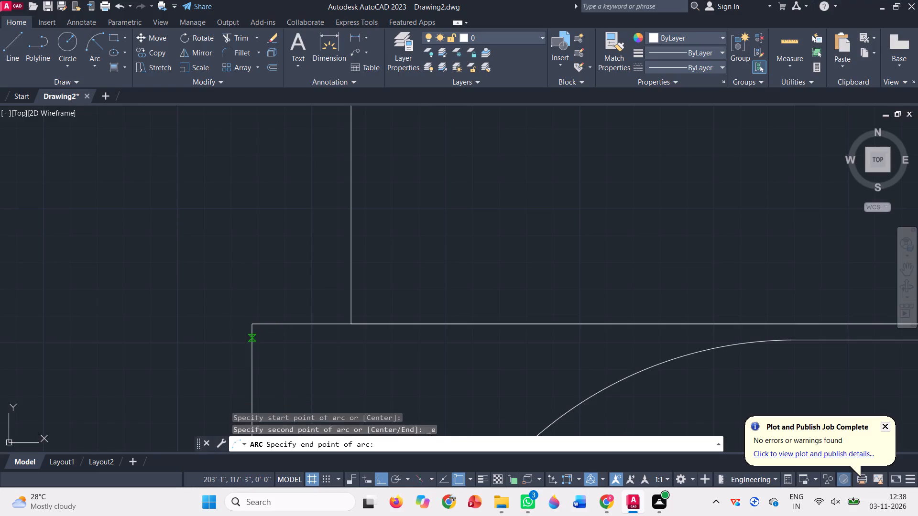
left_click(283, 368)
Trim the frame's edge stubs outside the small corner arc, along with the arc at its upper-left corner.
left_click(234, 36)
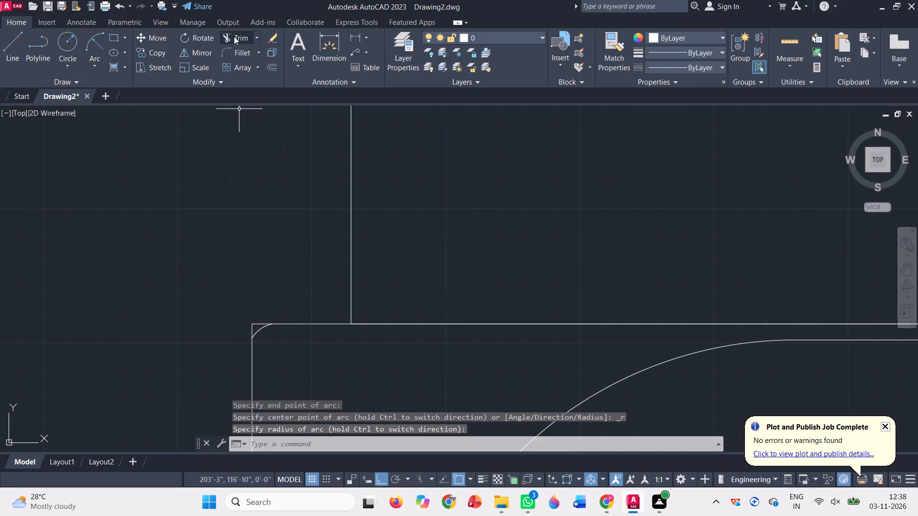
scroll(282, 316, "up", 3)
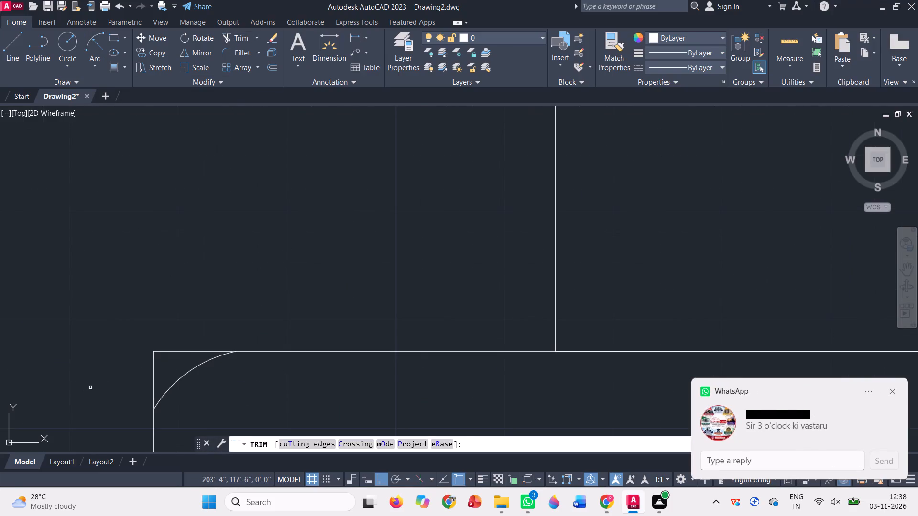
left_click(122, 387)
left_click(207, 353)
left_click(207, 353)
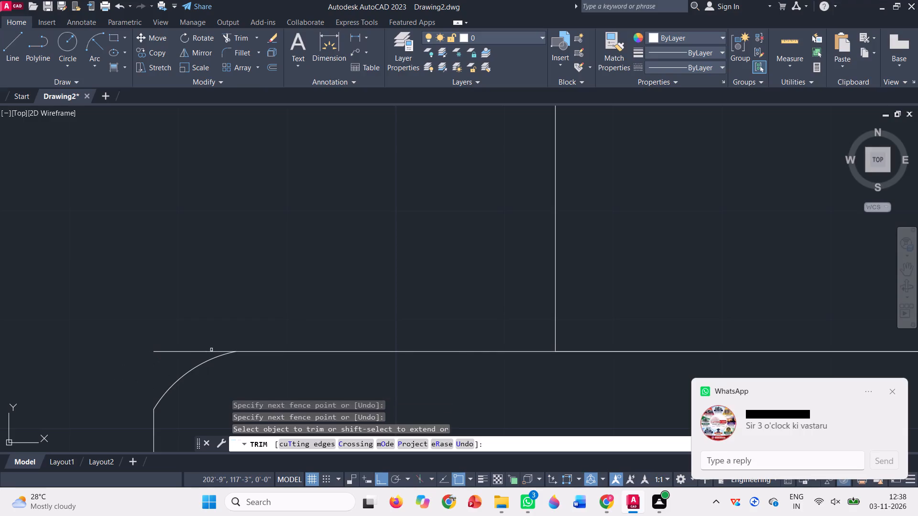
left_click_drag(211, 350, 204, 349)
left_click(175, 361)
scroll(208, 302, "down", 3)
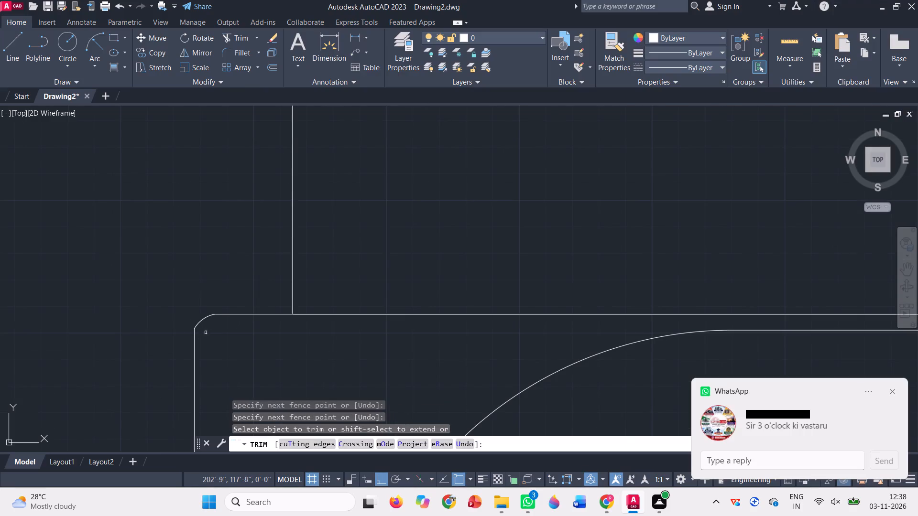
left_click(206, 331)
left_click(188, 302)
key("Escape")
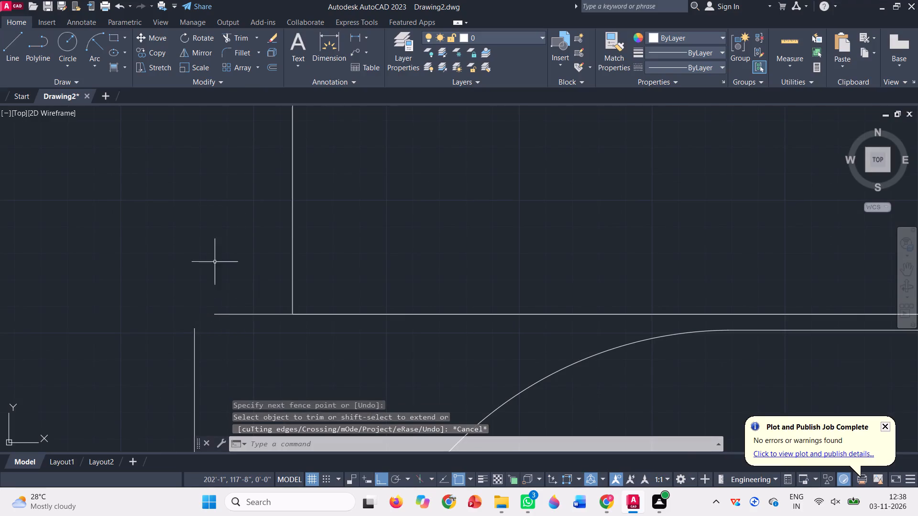
Undo the corner trimming and the small arc at the frame's upper-left corner.
key("ctrl+z")
key("ctrl+z")
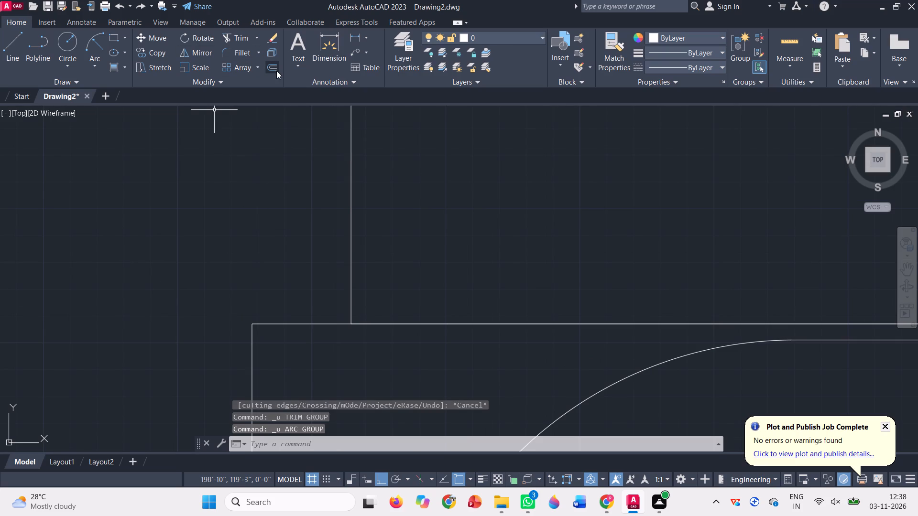
Draw construction lines from the frame's upper-left corner: 1' along the top edge, 1' down, and 1' back to the left edge.
key("l")
key("Return")
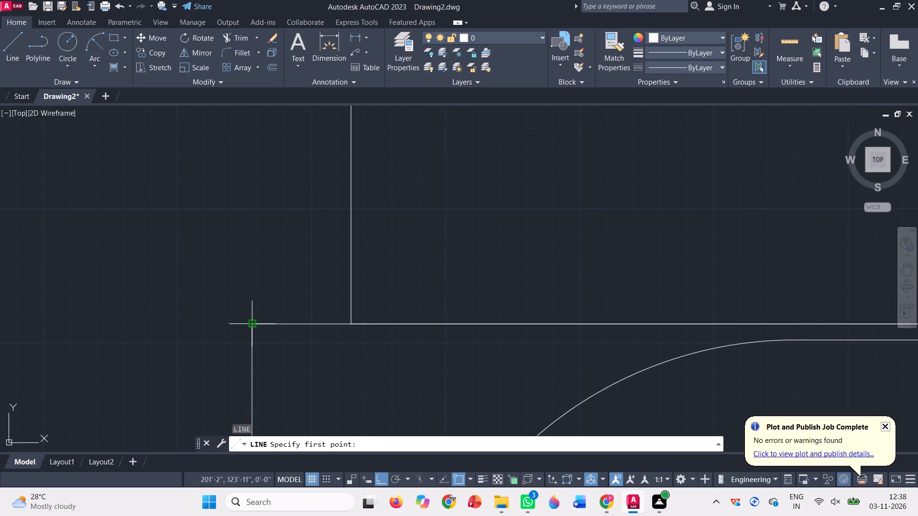
left_click(255, 326)
type("1'")
key("Return")
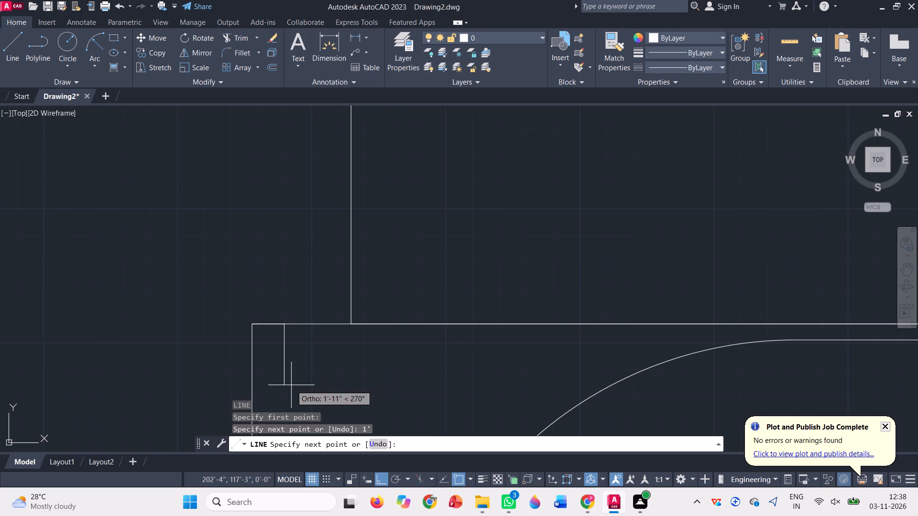
type("1'")
key("Return")
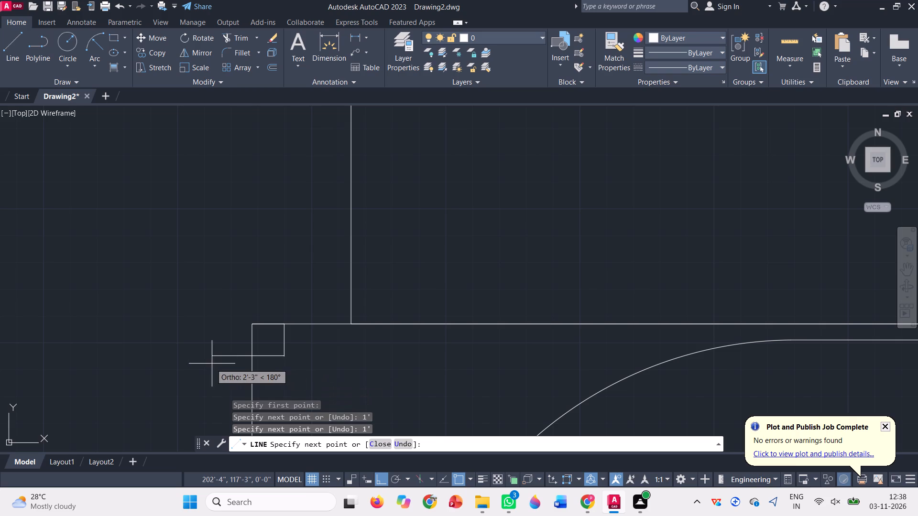
type("1'")
key("Return")
key("space")
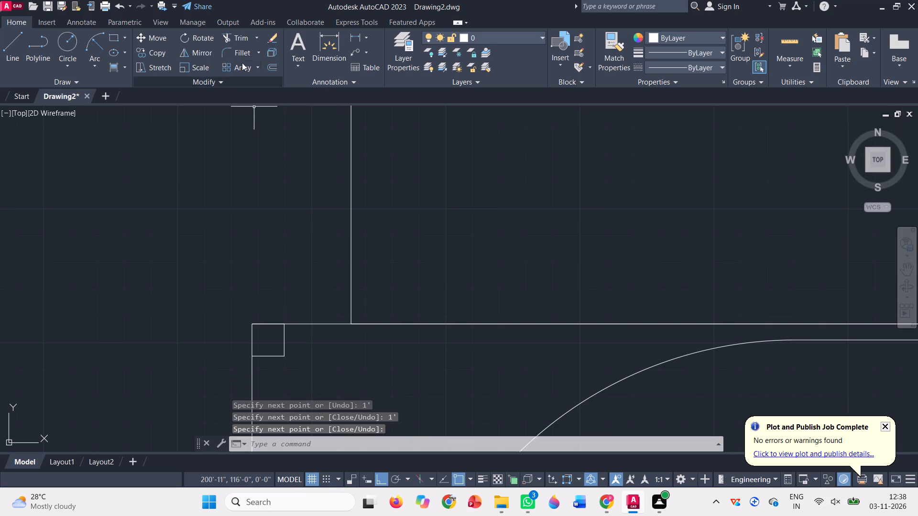
Trim away the frame's upper-left corner inside the 1' square and the square's two construction lines.
left_click(240, 37)
left_click(265, 317)
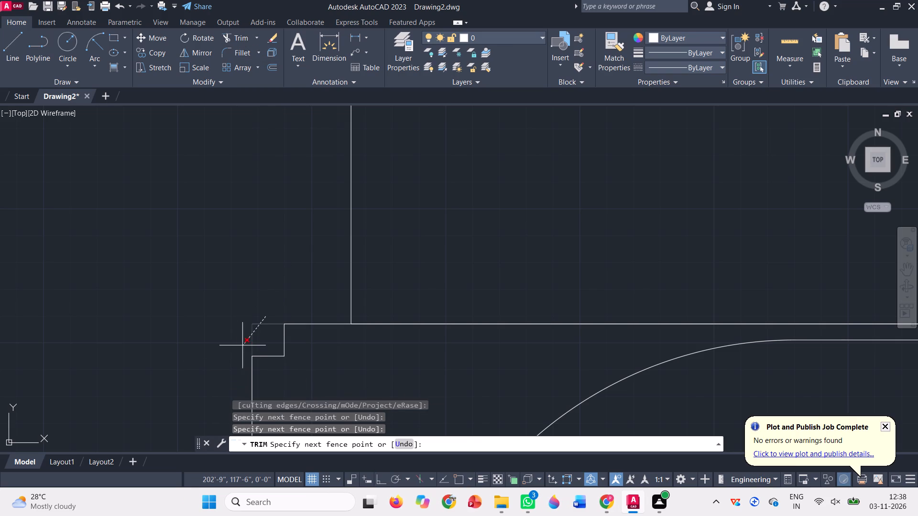
left_click(237, 346)
left_click(288, 346)
left_click(271, 369)
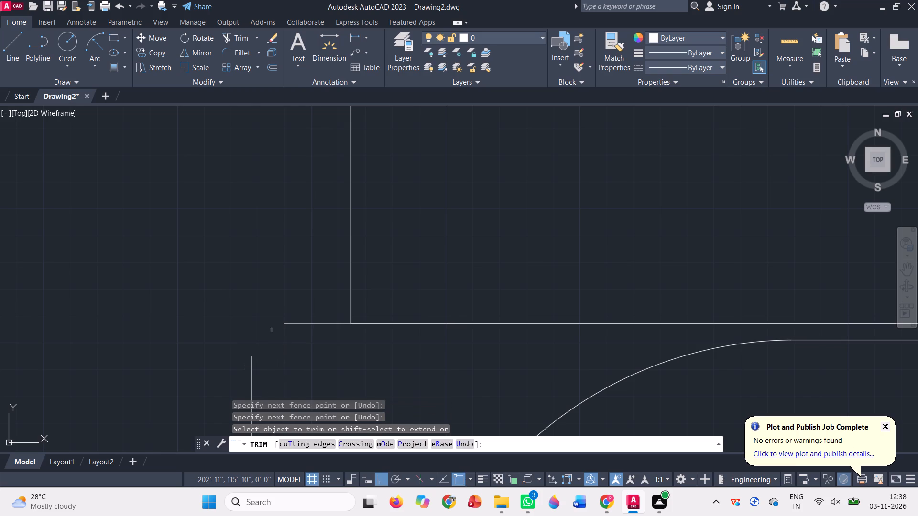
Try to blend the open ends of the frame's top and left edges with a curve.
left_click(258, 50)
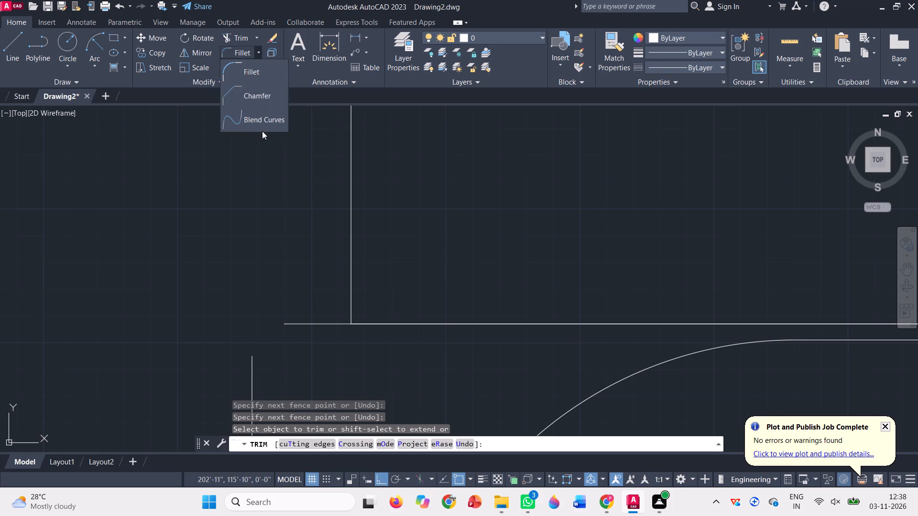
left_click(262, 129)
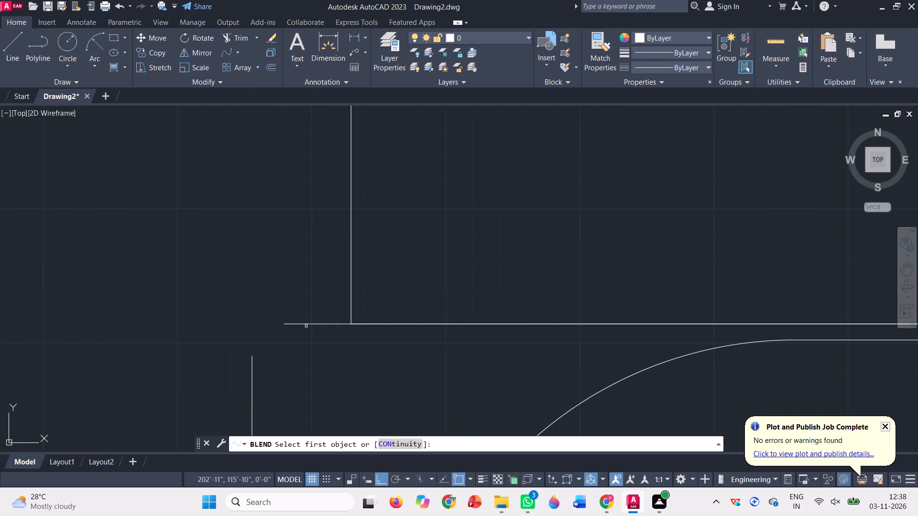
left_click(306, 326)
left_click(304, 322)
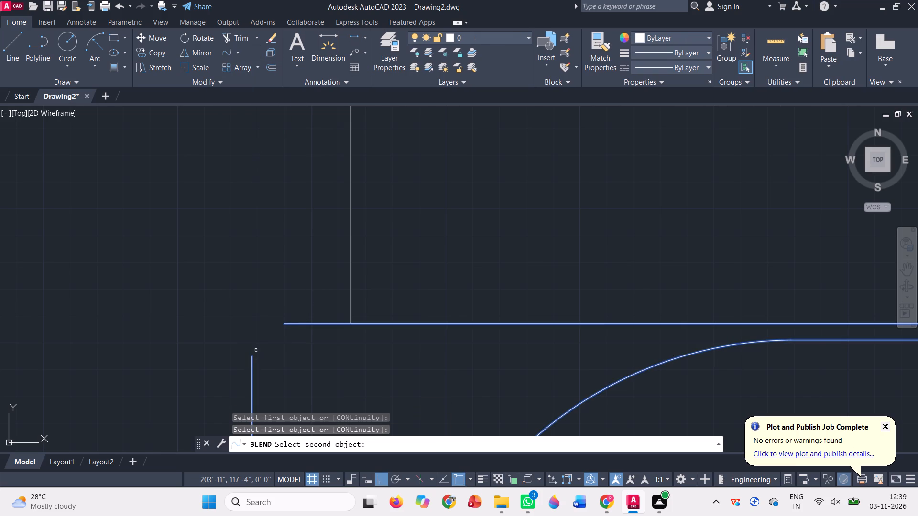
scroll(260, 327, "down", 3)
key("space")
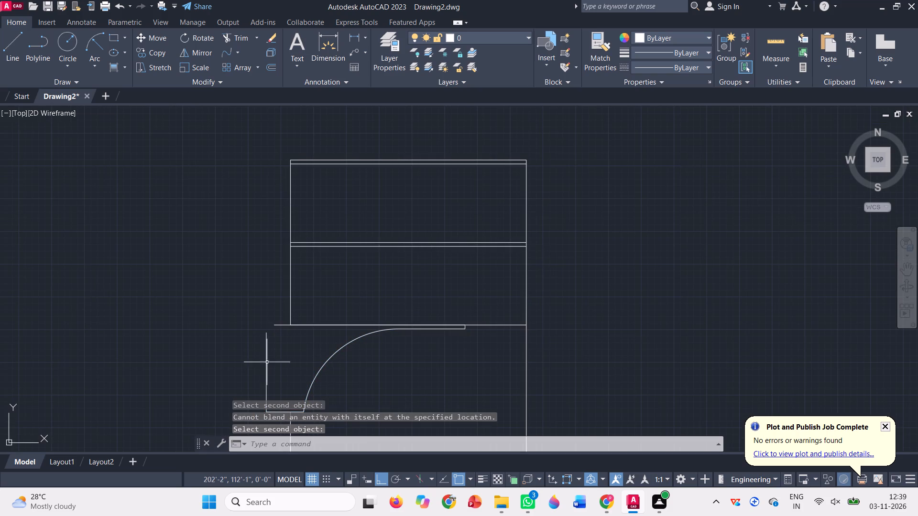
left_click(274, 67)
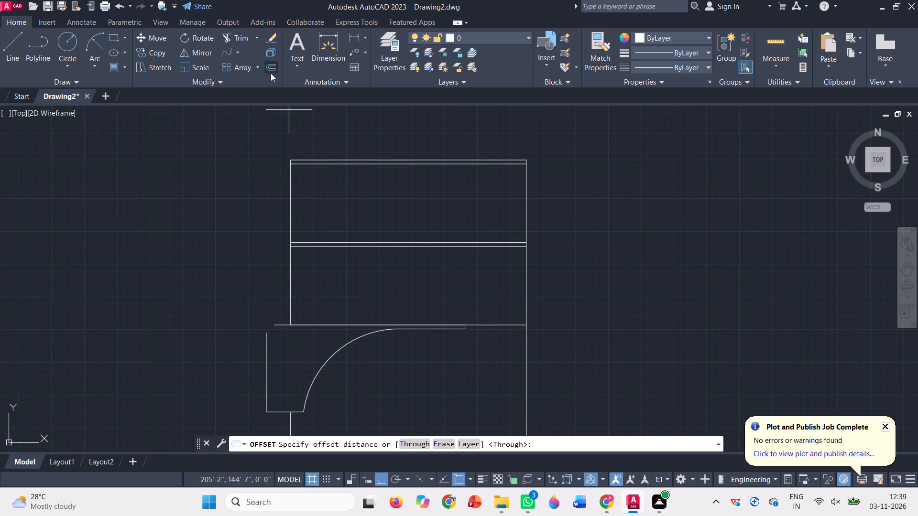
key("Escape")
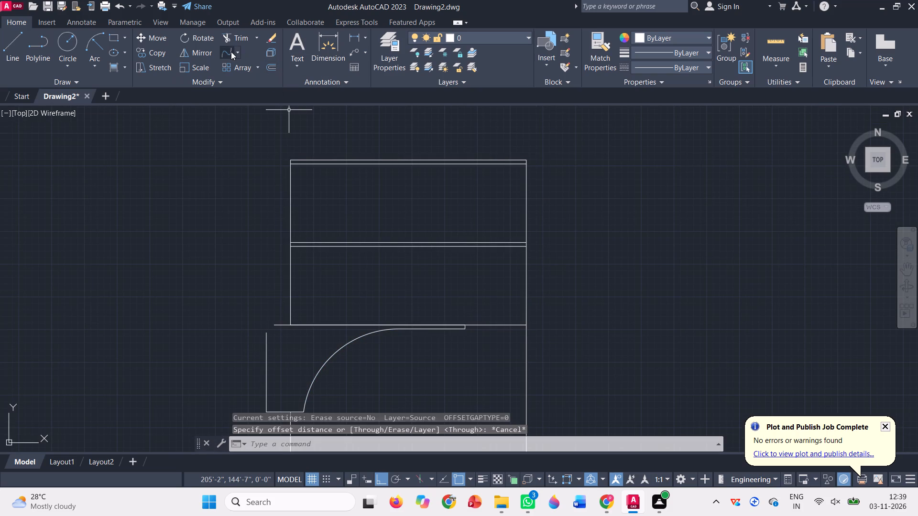
Blend the frame's left edge into its top edge with a curve across the upper-left corner gap.
left_click(229, 52)
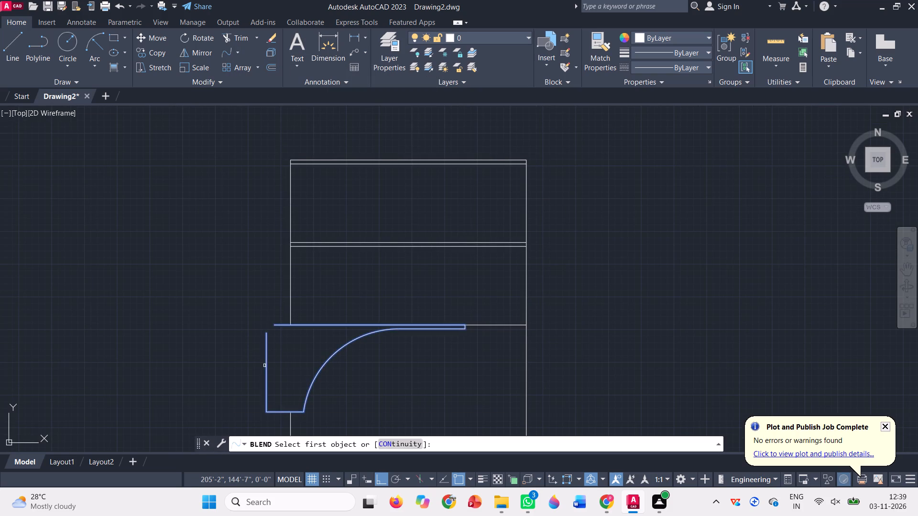
left_click(264, 365)
left_click(278, 324)
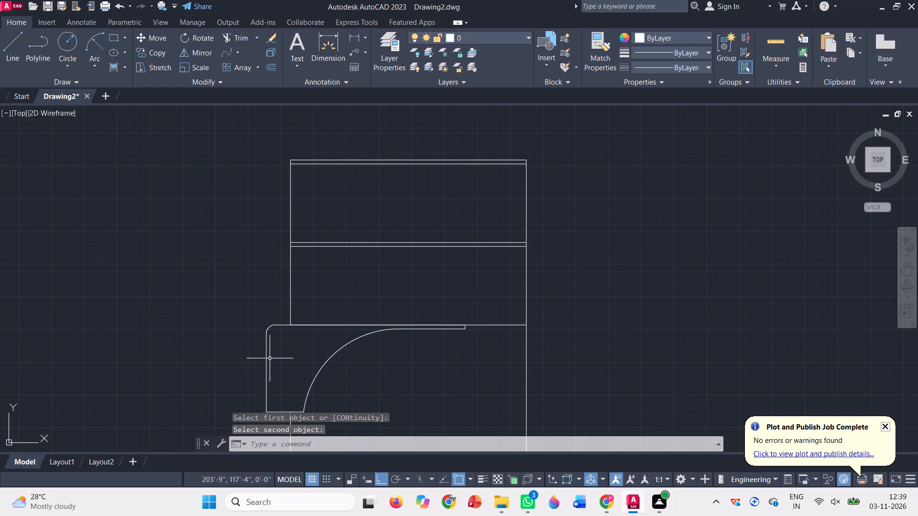
scroll(366, 363, "down", 1)
key("Escape")
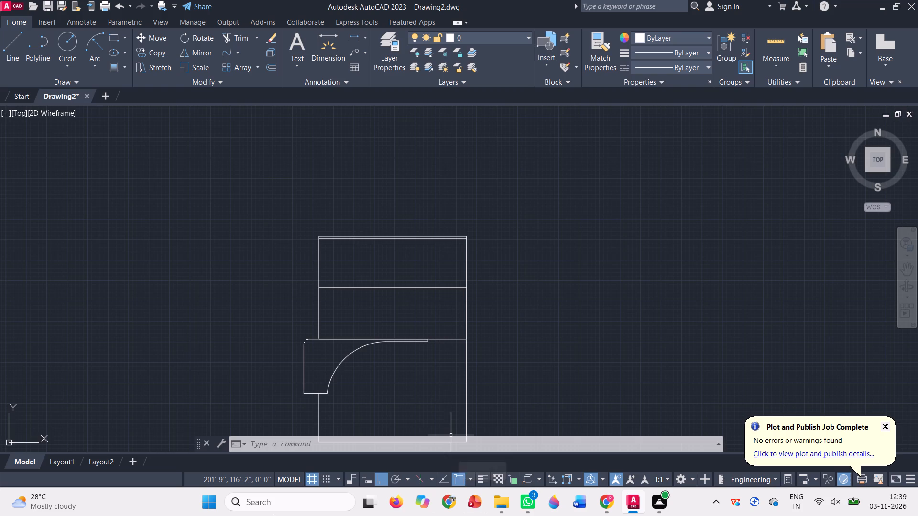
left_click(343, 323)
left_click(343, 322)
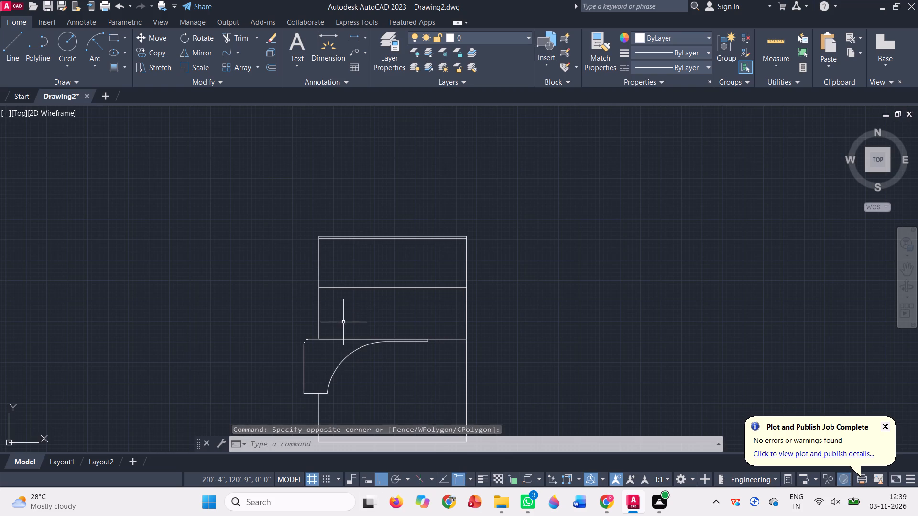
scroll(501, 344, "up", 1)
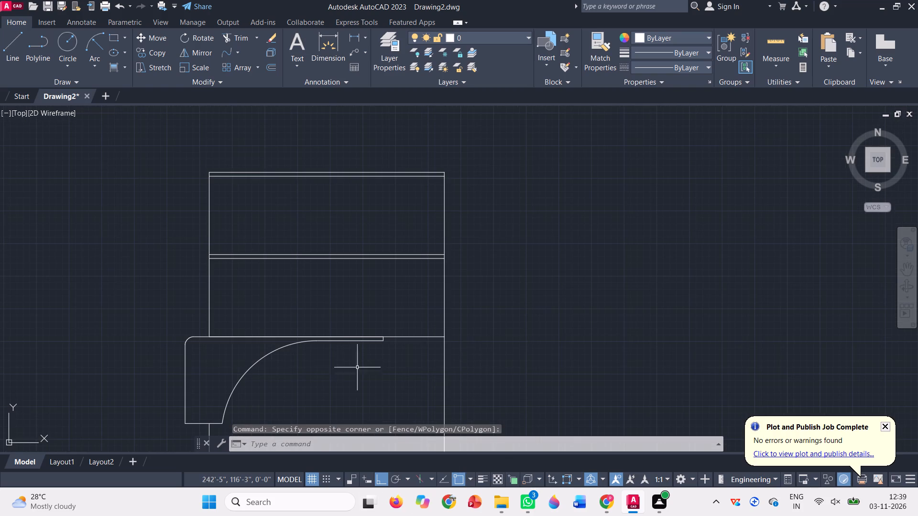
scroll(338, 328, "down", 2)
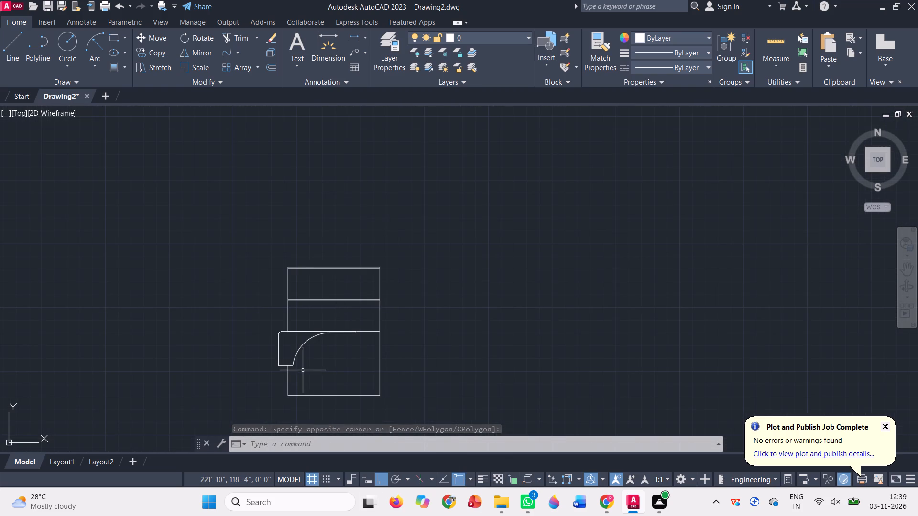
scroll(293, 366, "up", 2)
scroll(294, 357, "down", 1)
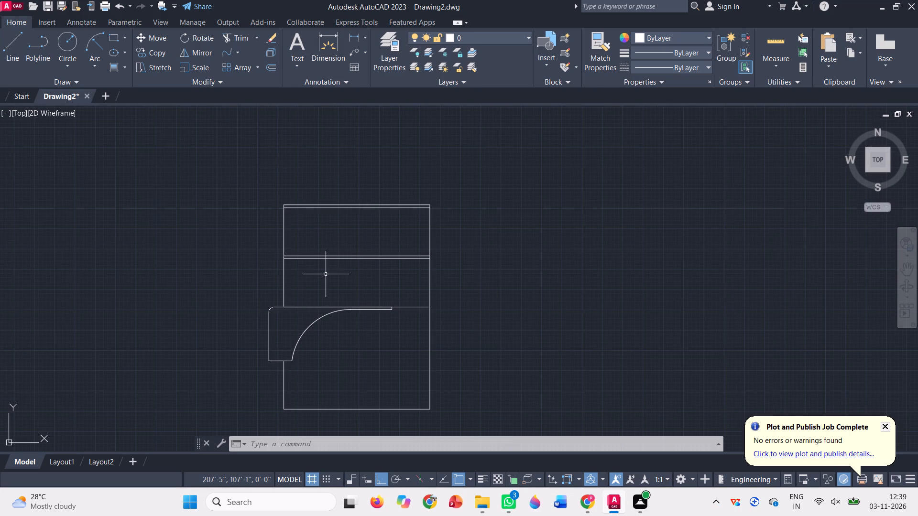
Join the curved frame outline and the upper-left corner blend curve into one object.
left_click(340, 353)
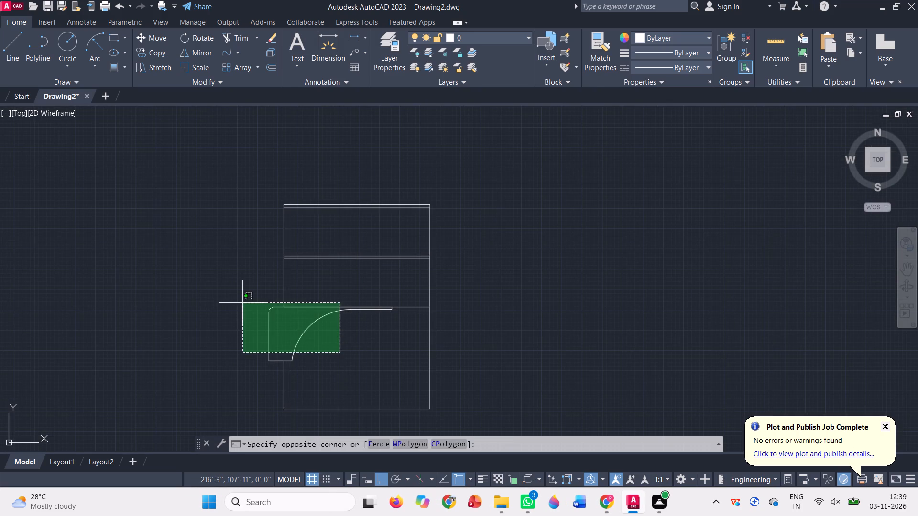
left_click(250, 315)
scroll(273, 310, "up", 4)
left_click(257, 318)
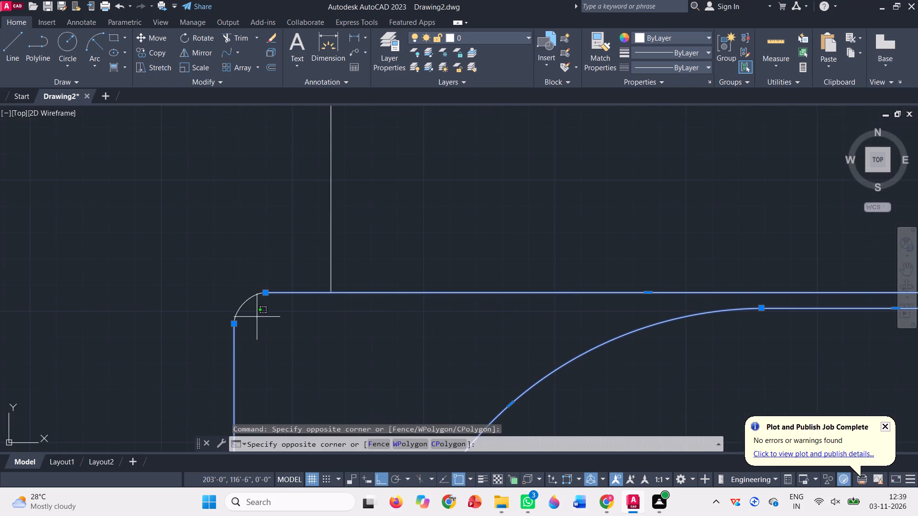
left_click(210, 268)
scroll(223, 290, "down", 3)
key("j")
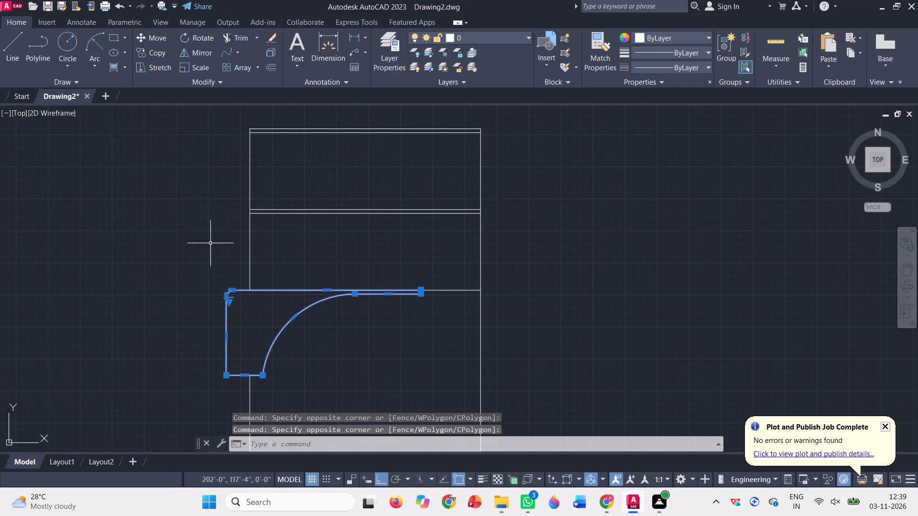
key("Return")
Mirror the joined frame about a vertical line through the building's bottom-right corner, keeping the original.
left_click(330, 361)
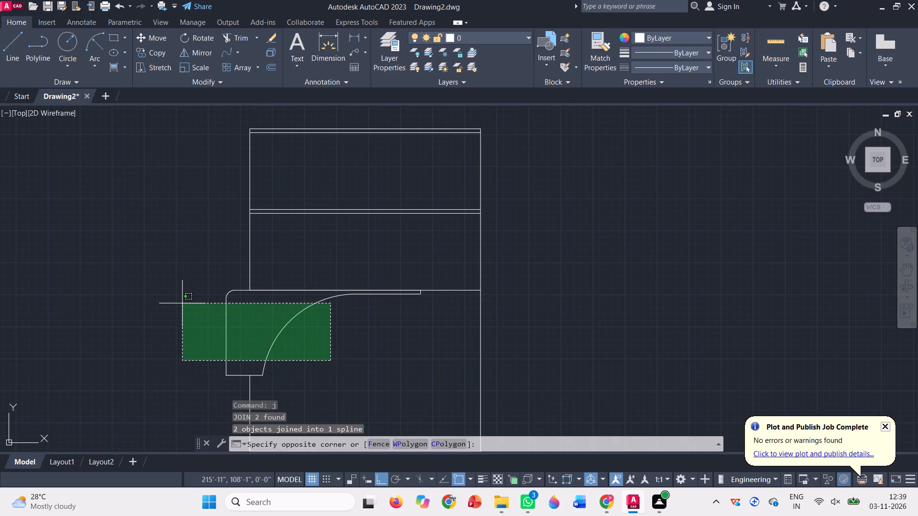
left_click(182, 303)
scroll(345, 302, "down", 2)
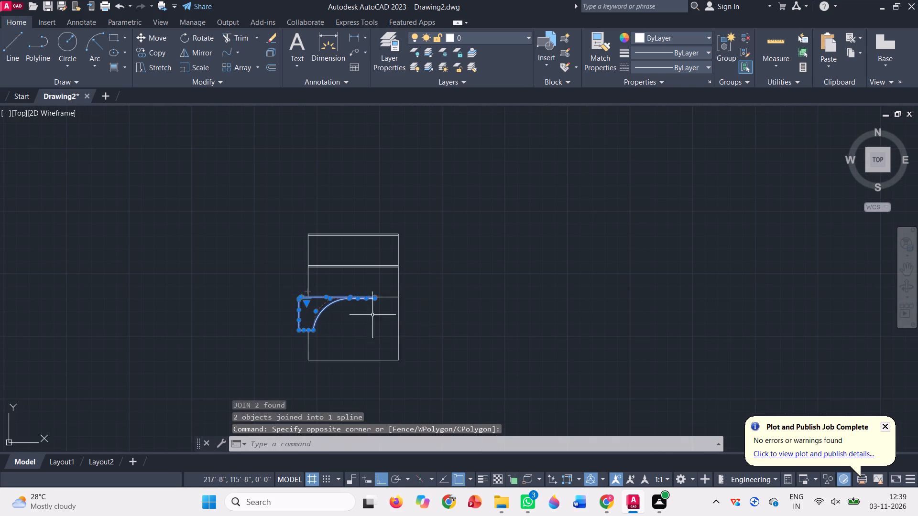
left_click(197, 49)
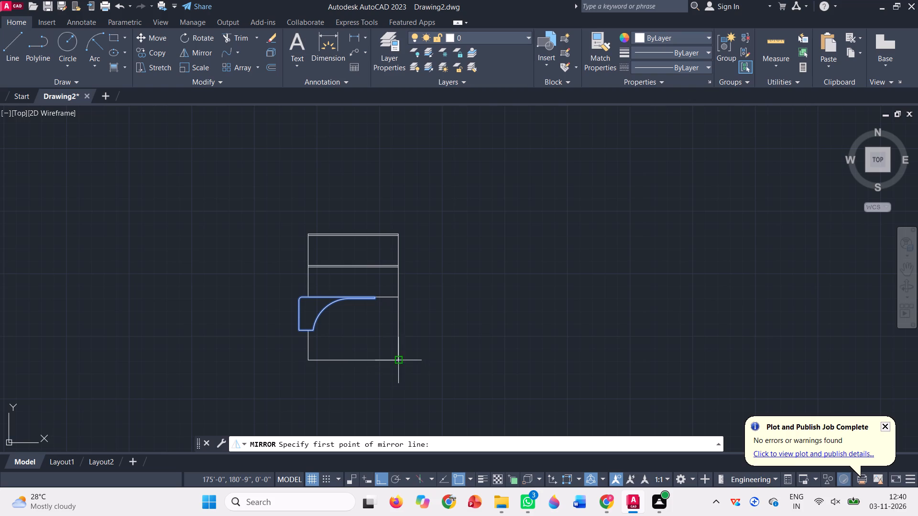
left_click(397, 362)
left_click(437, 174)
key("space")
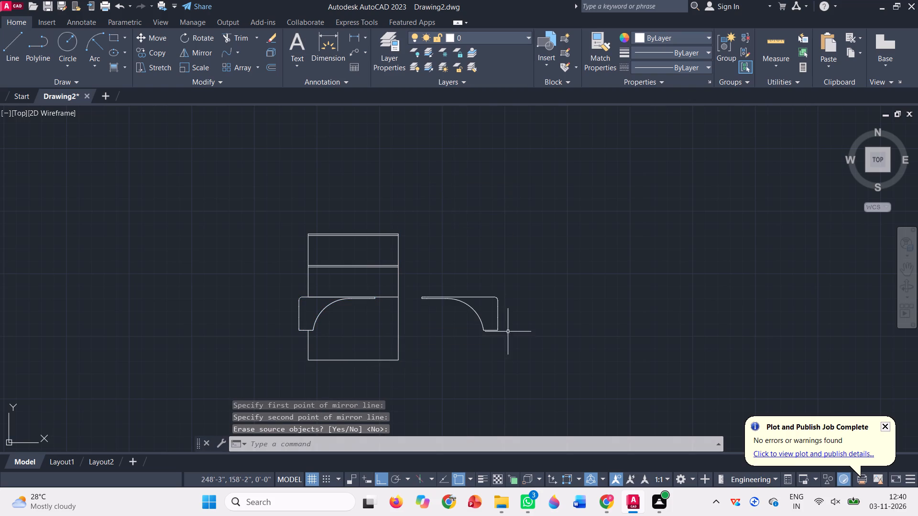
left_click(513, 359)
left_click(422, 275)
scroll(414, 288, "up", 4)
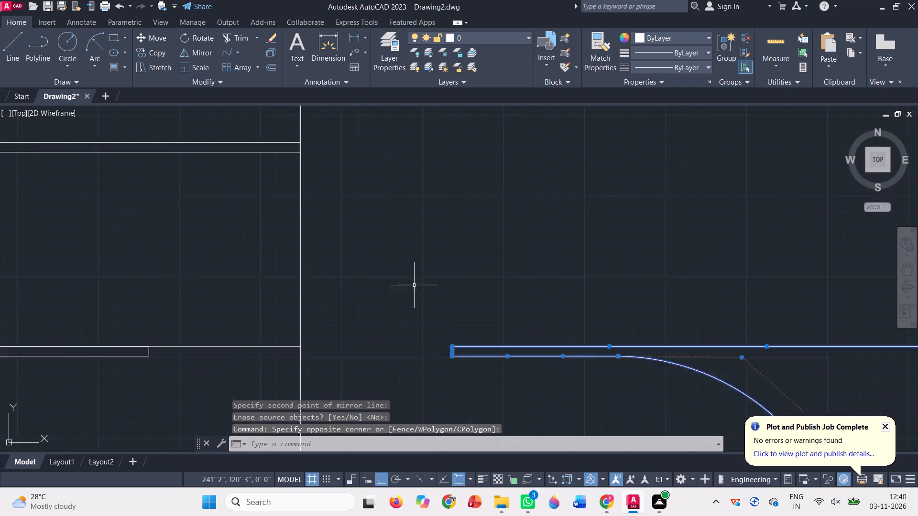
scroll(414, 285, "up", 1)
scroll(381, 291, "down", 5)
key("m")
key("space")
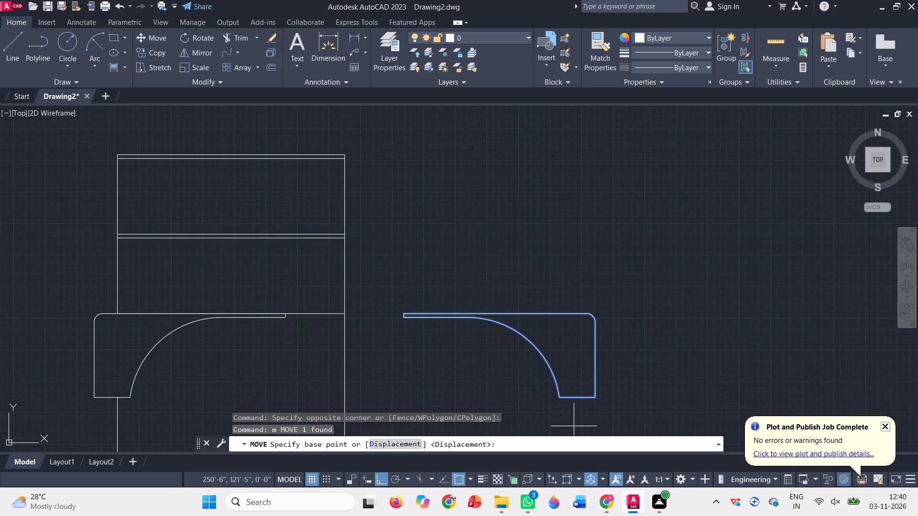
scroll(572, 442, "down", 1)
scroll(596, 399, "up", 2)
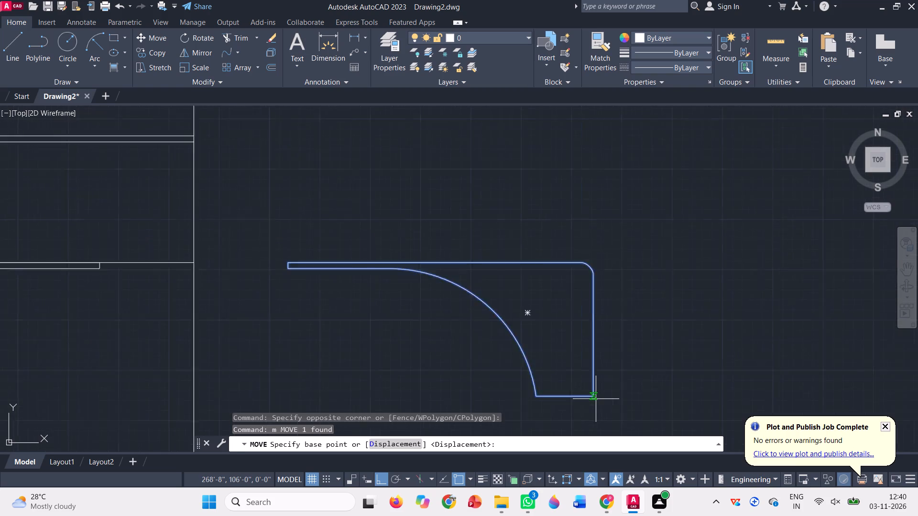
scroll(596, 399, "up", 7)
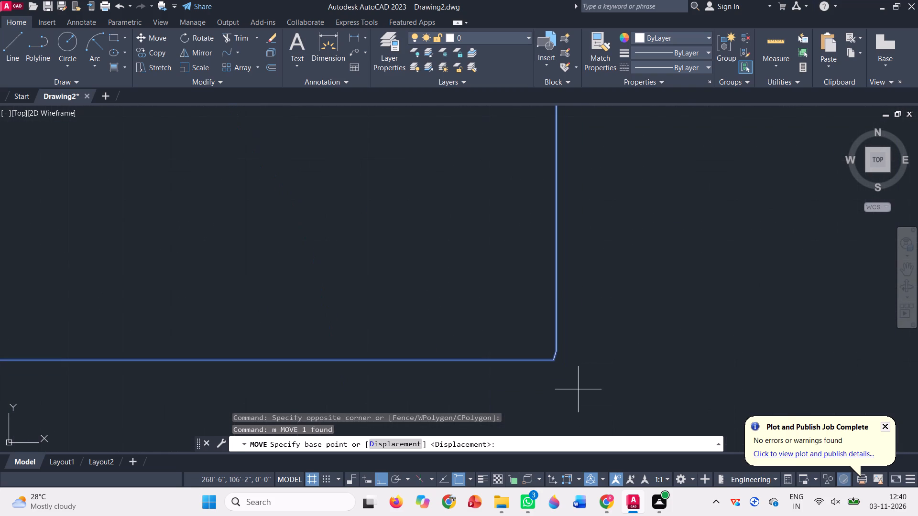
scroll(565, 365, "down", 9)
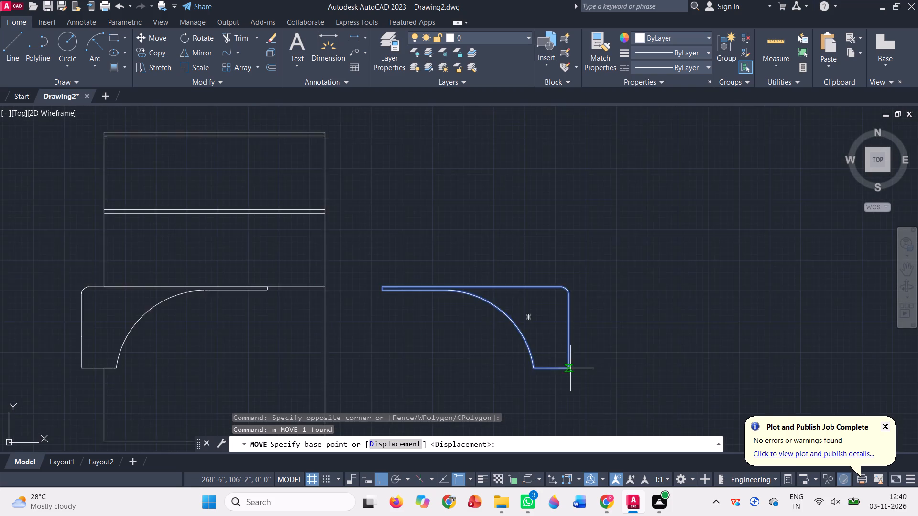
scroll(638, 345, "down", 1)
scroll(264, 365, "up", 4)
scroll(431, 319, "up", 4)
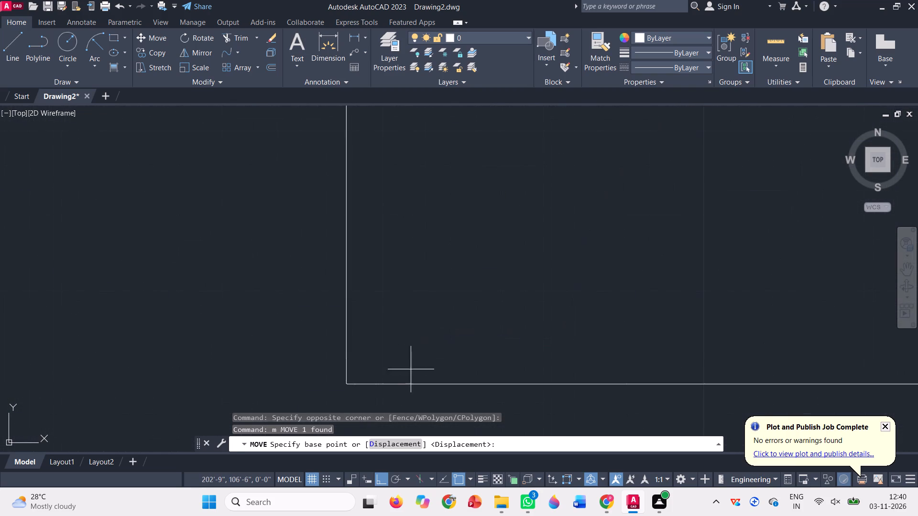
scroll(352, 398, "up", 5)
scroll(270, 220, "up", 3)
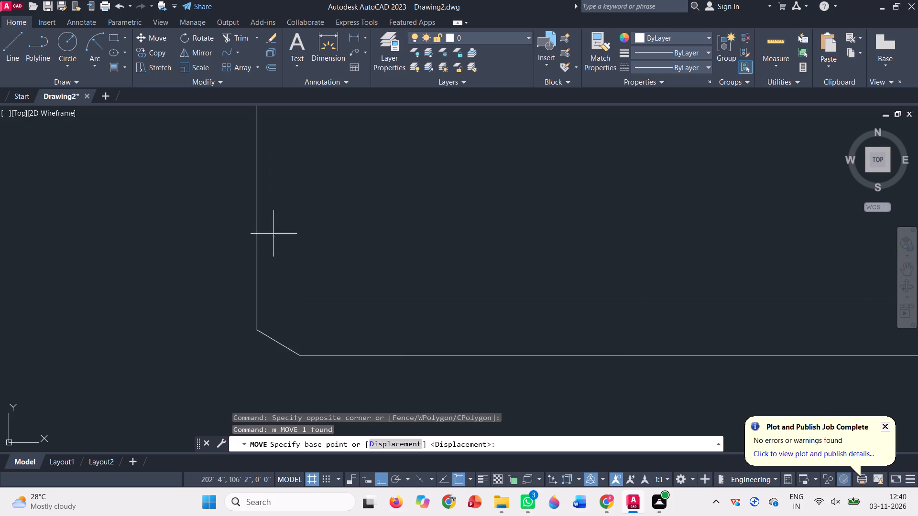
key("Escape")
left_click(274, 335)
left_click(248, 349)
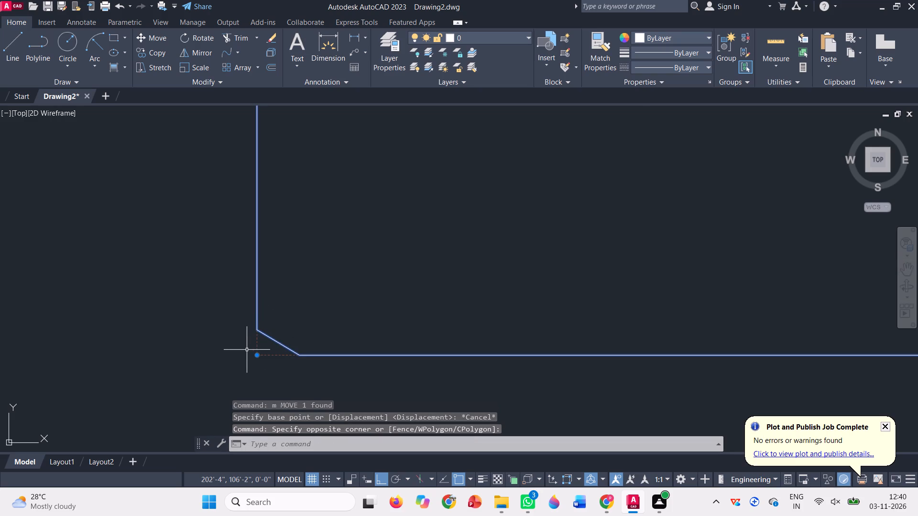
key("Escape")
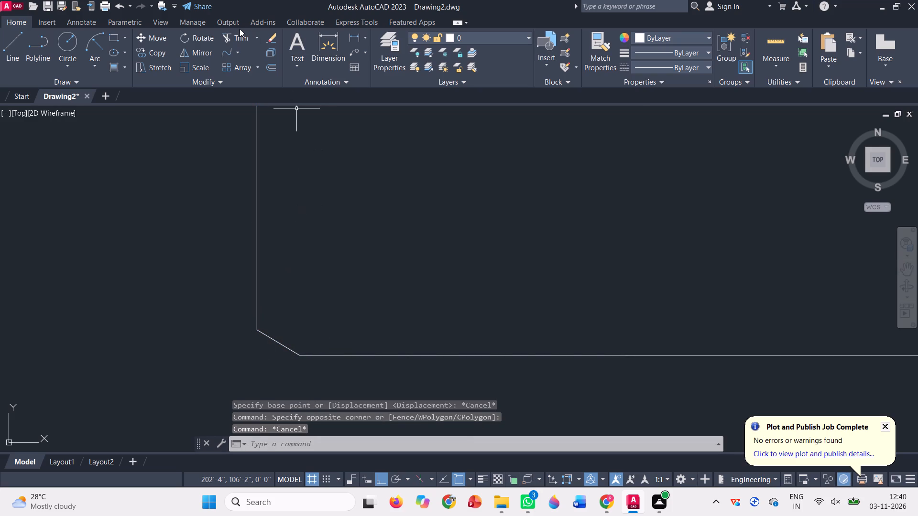
Trim away the original frame's left edge together with its chamfered lower-left corner.
left_click(240, 39)
left_click(280, 345)
scroll(236, 382, "down", 4)
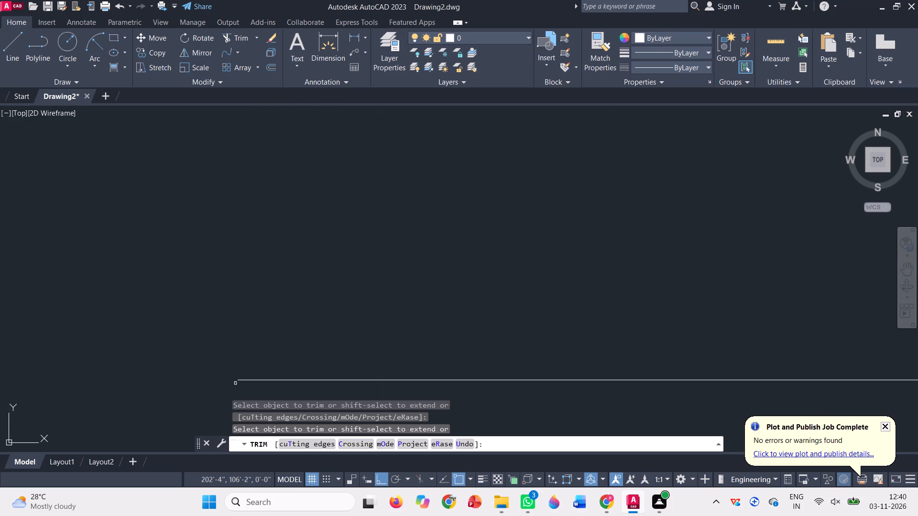
scroll(237, 382, "down", 13)
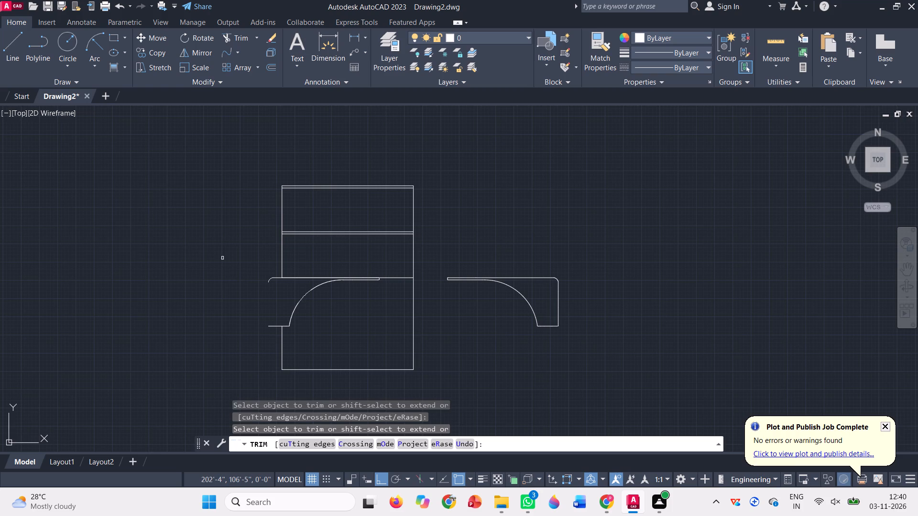
key("Escape")
Draw a vertical line from the left end of the frame's bottom edge up past the start of the upper-left corner curve.
key("l")
key("Return")
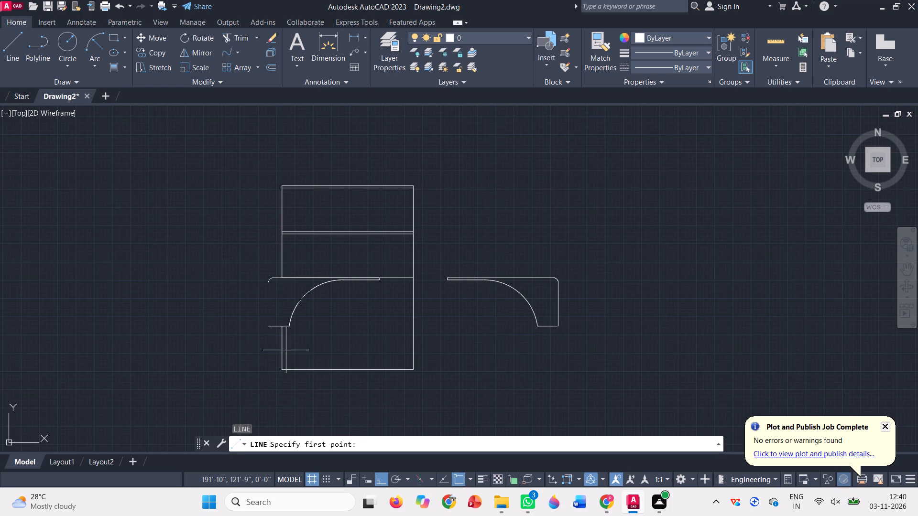
scroll(273, 335, "up", 3)
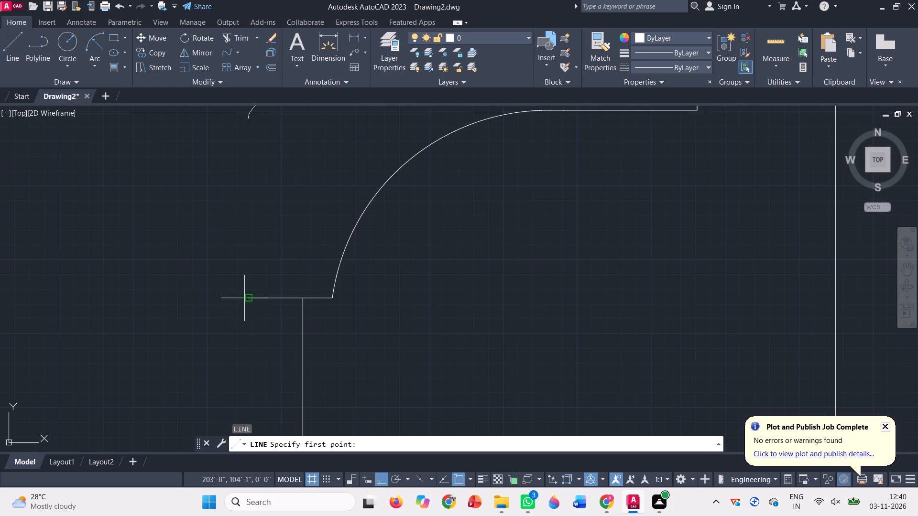
left_click(250, 301)
scroll(206, 398, "down", 1)
scroll(249, 212, "up", 3)
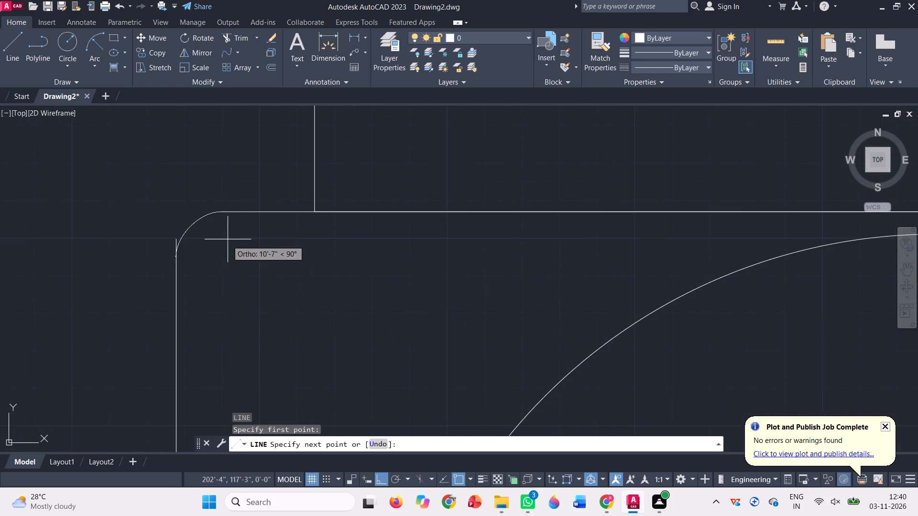
scroll(169, 247, "up", 4)
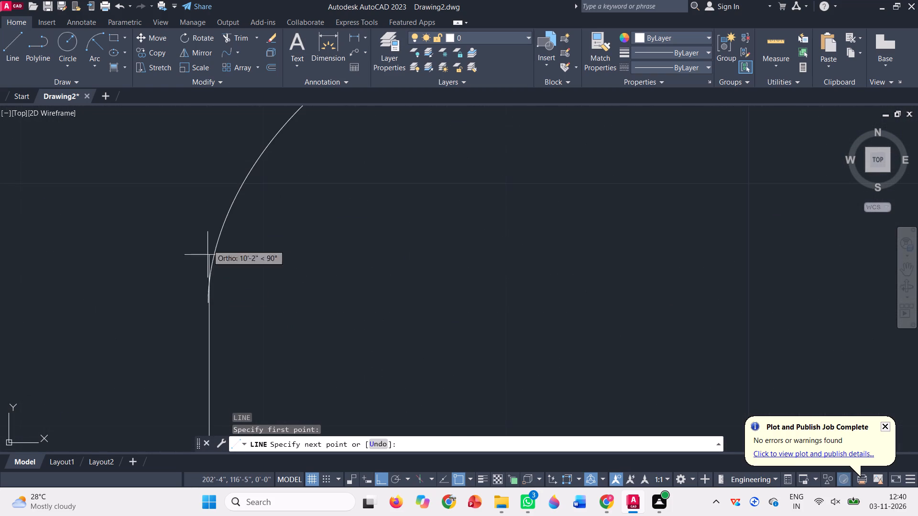
left_click(219, 177)
key("b")
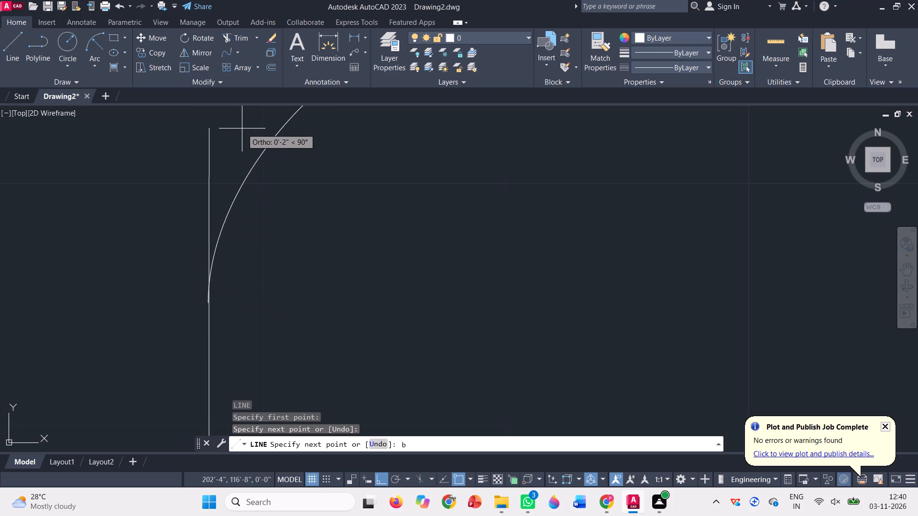
key("BackSpace")
key("space")
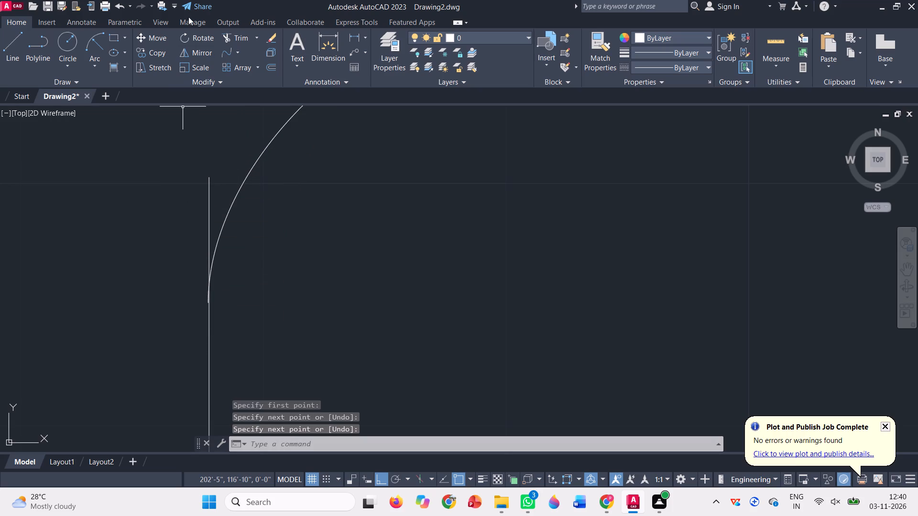
Trim the new line's excess above the upper-left corner curve and the curve's stray tail outside the line.
left_click(233, 40)
left_click(212, 215)
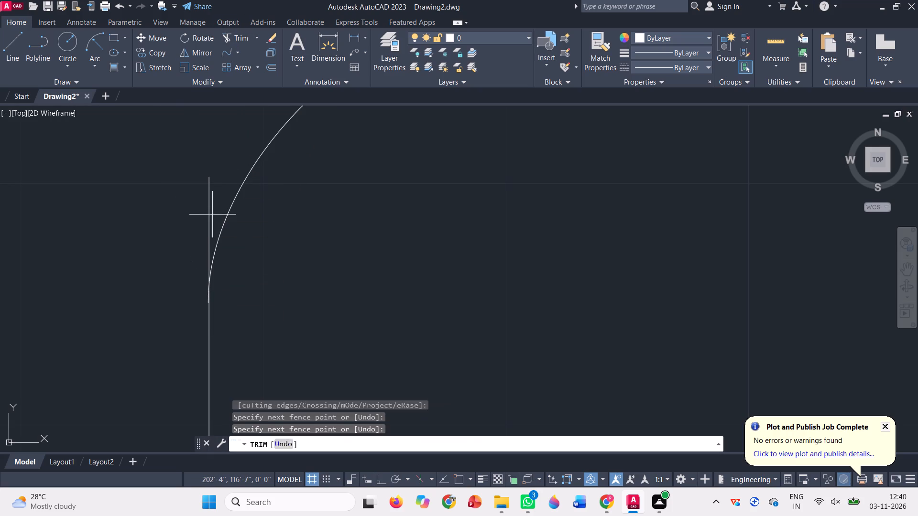
left_click(190, 220)
scroll(210, 310, "up", 4)
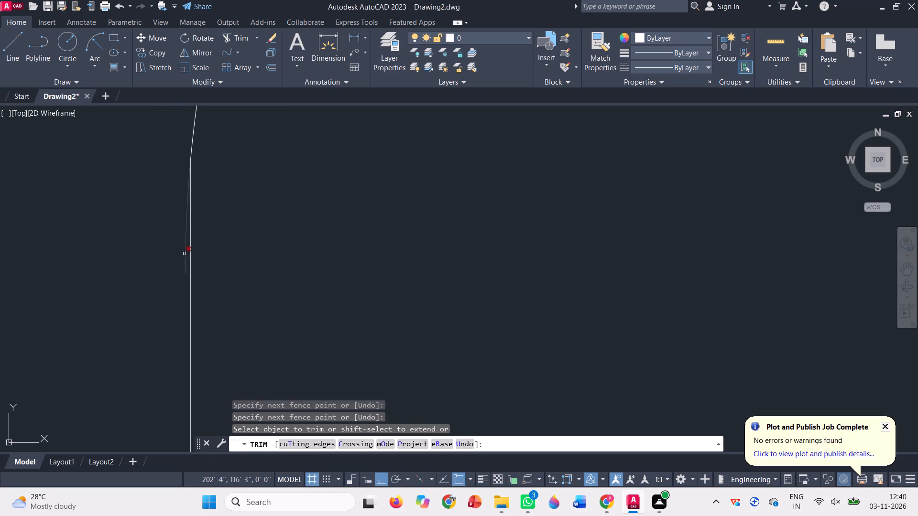
left_click(188, 256)
left_click(178, 257)
scroll(221, 265, "down", 8)
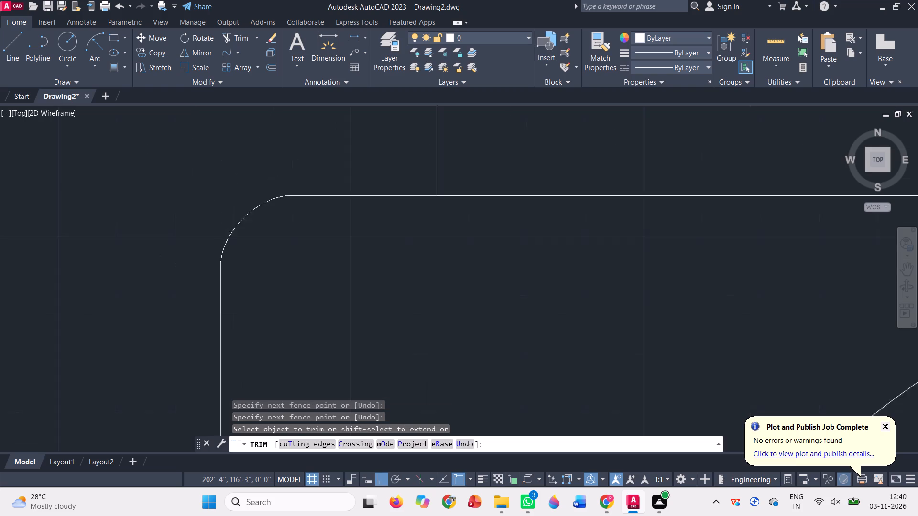
key("Escape")
Join the frame outline, the new left edge line and the upper-left corner curve into one object.
scroll(70, 224, "down", 3)
left_click(229, 296)
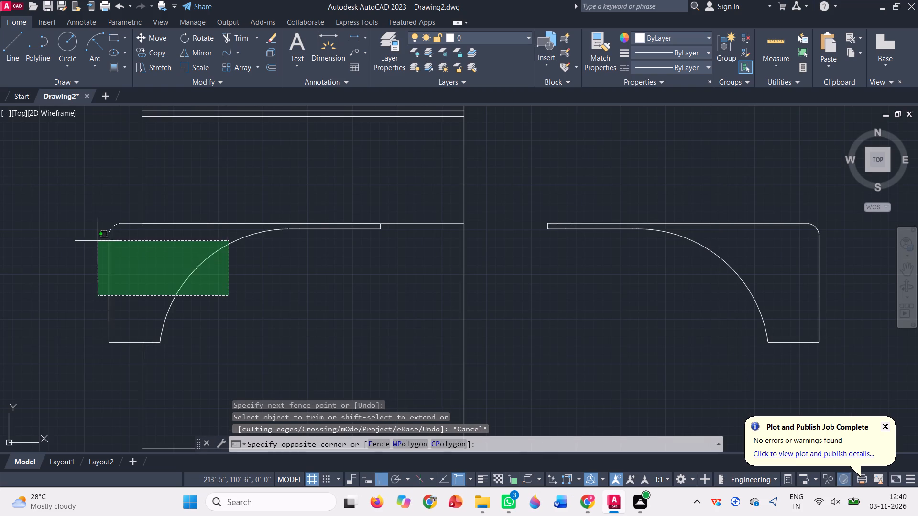
left_click(78, 240)
scroll(108, 227, "up", 1)
left_click(124, 244)
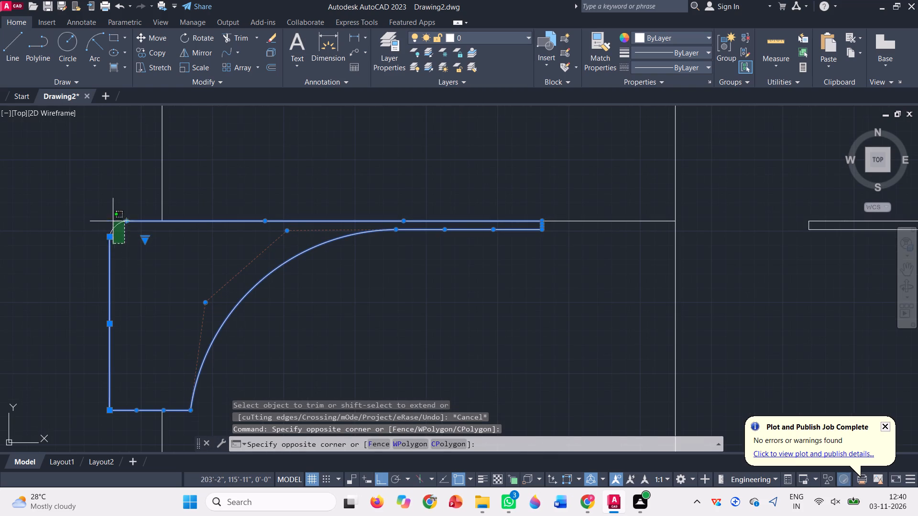
left_click(109, 216)
scroll(238, 291, "down", 2)
type("j")
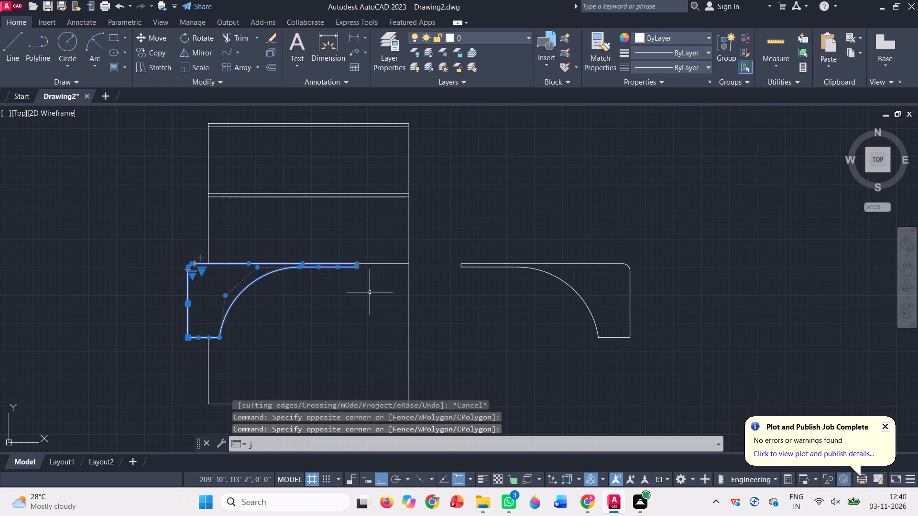
key("space")
Delete the old mirrored frame copy beside the building.
left_click(670, 386)
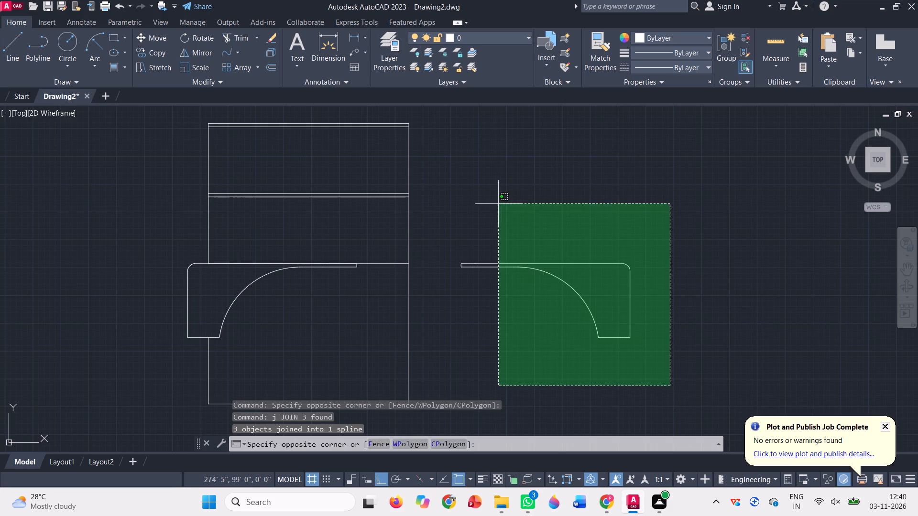
left_click(445, 219)
key("Delete")
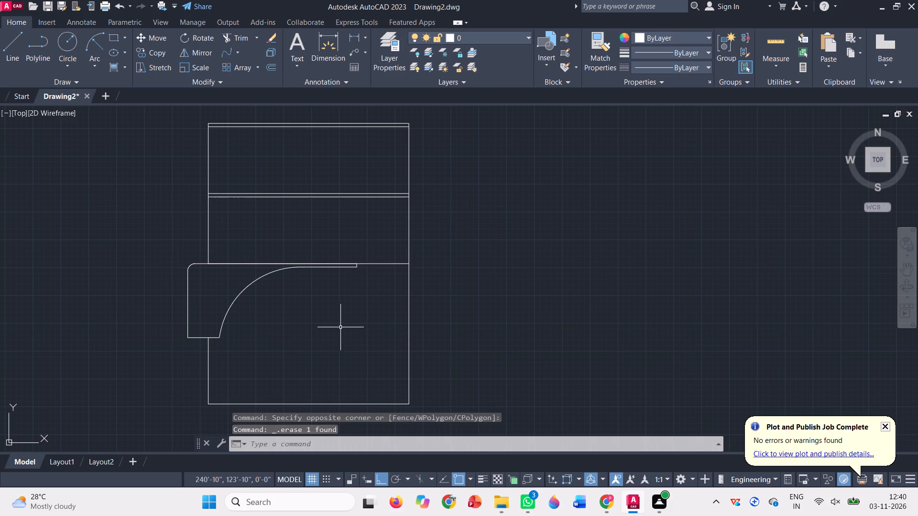
Mirror the rejoined frame about a vertical line through the building's bottom-right corner, keeping the original.
left_click(278, 322)
left_click(156, 295)
scroll(177, 270, "up", 4)
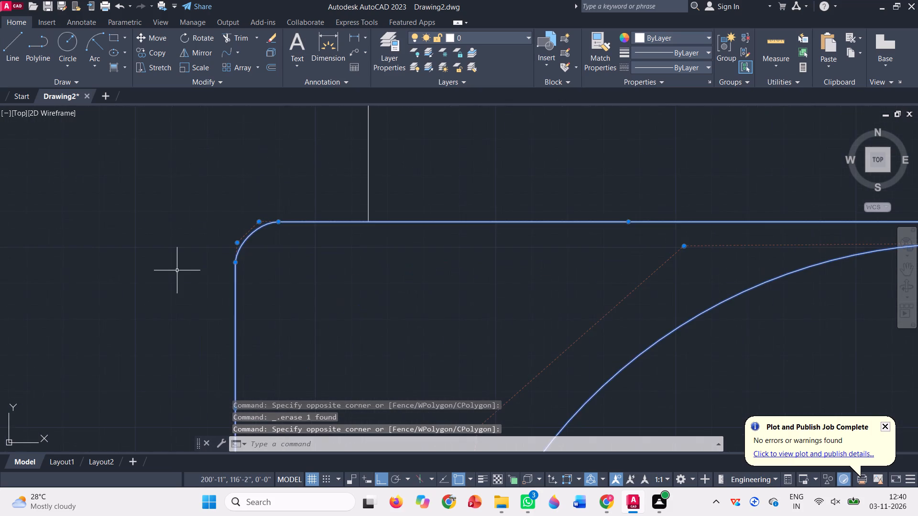
scroll(312, 214, "down", 4)
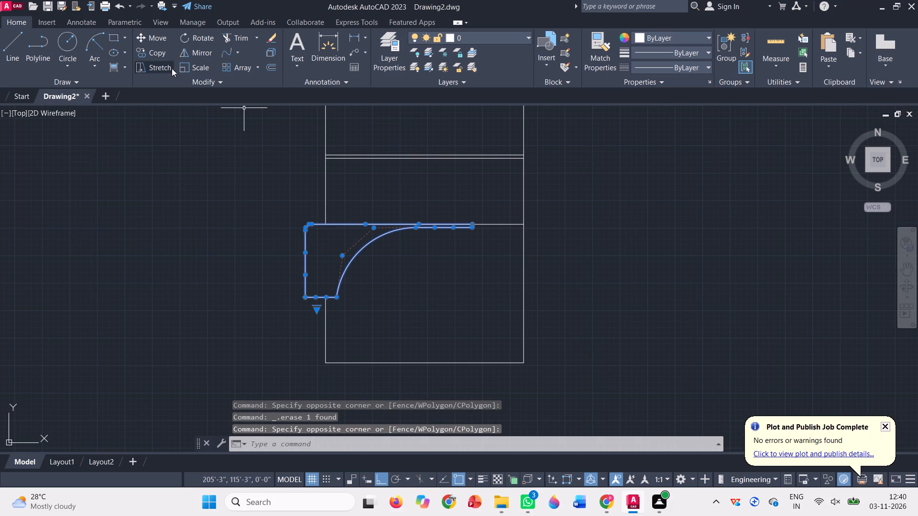
left_click(194, 53)
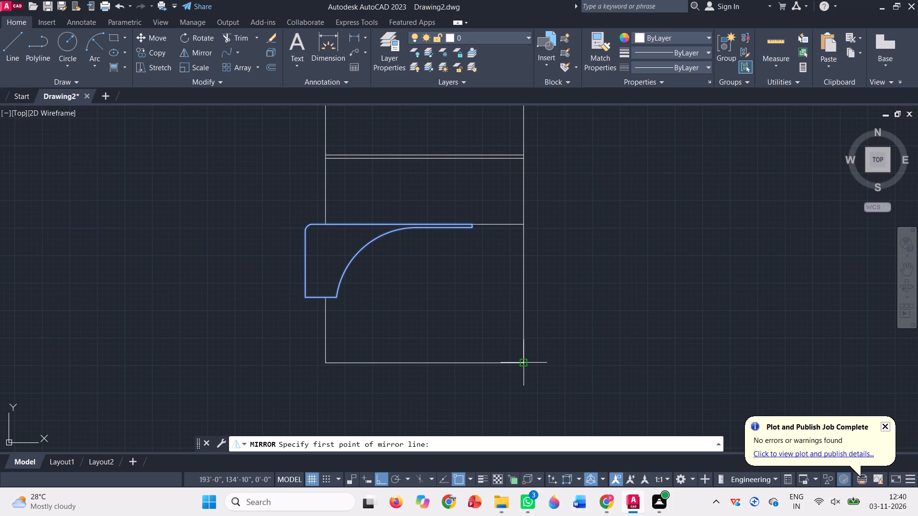
left_click(525, 364)
left_click(523, 387)
double_click(523, 387)
key("space")
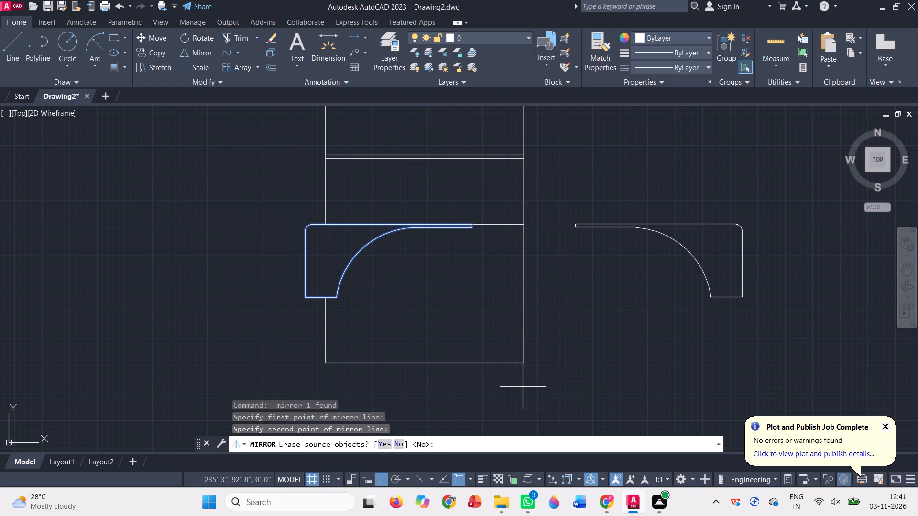
Move the mirrored frame by its bottom-right corner, with Ortho off, onto the building's right edge just below the original frame's top line.
scroll(489, 345, "down", 1)
scroll(656, 317, "up", 3)
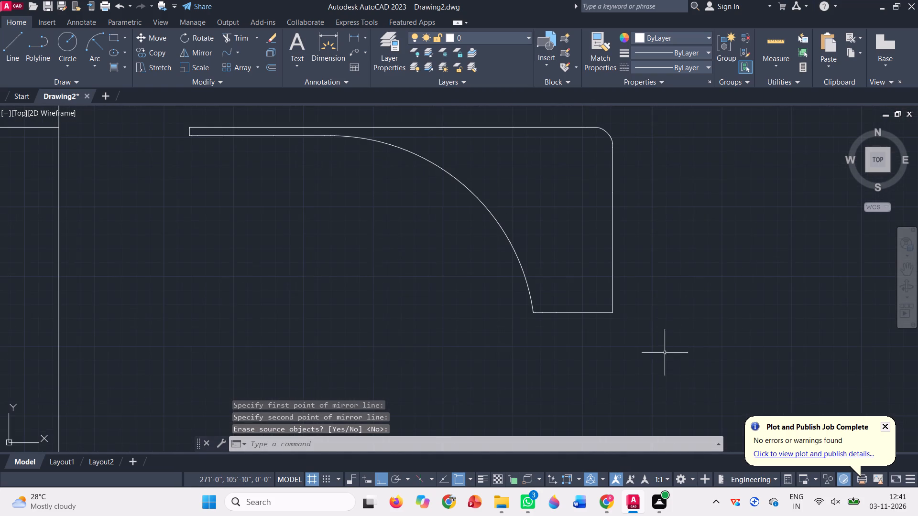
left_click_drag(669, 362, 662, 361)
scroll(632, 313, "down", 2)
left_click(444, 213)
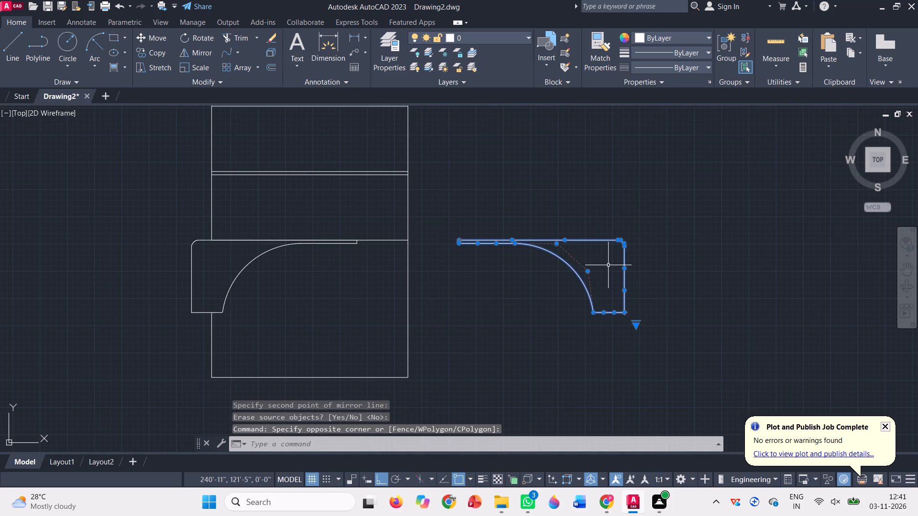
key("m")
key("space")
scroll(634, 318, "up", 3)
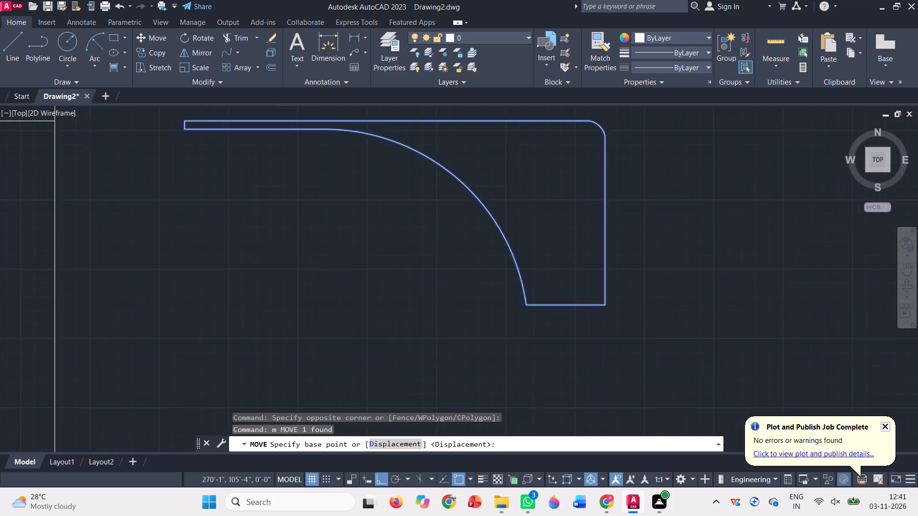
left_click(588, 301)
scroll(724, 352, "down", 1)
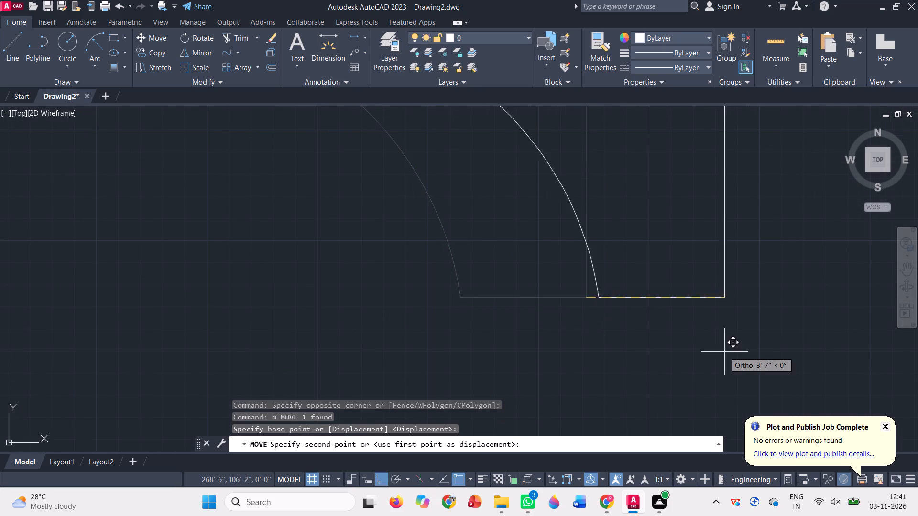
scroll(724, 352, "down", 2)
key("F8")
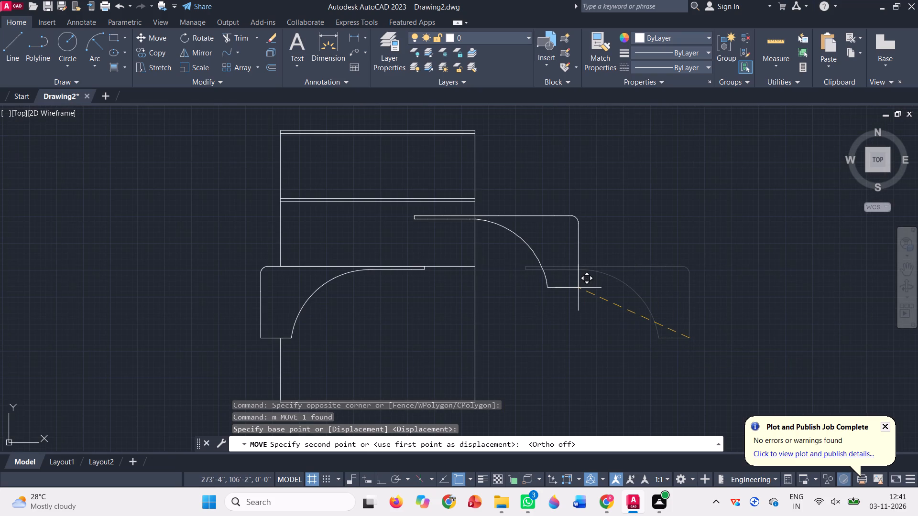
scroll(487, 260, "up", 2)
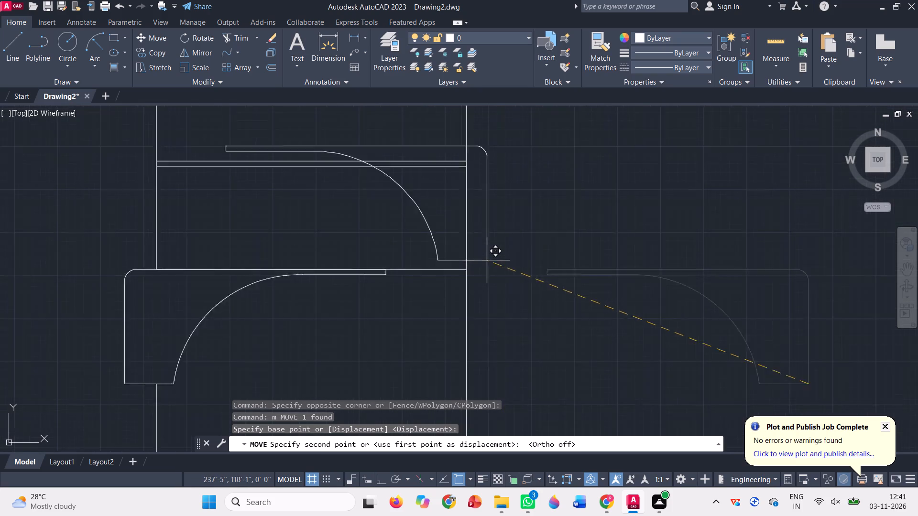
scroll(487, 260, "up", 1)
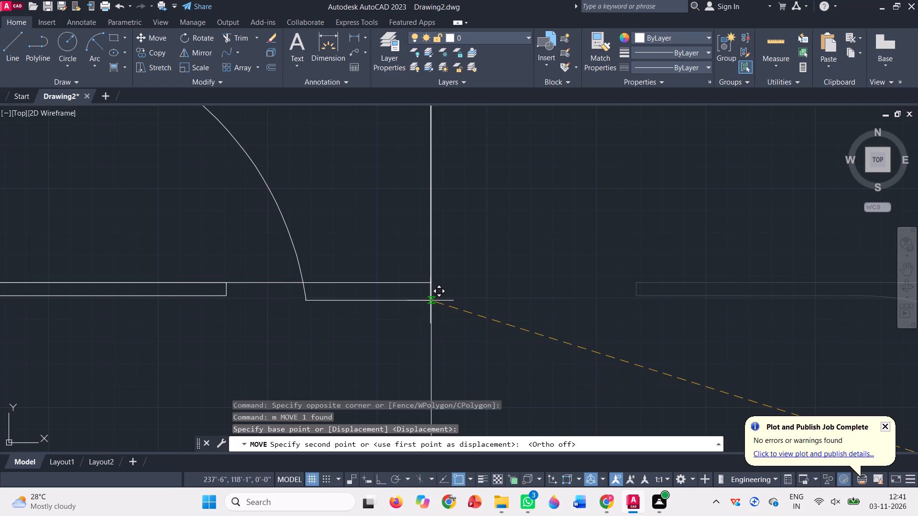
left_click(430, 301)
Delete the building's full-width horizontal floor line that runs along the top of the original left frame.
scroll(506, 327, "down", 2)
scroll(455, 351, "down", 1)
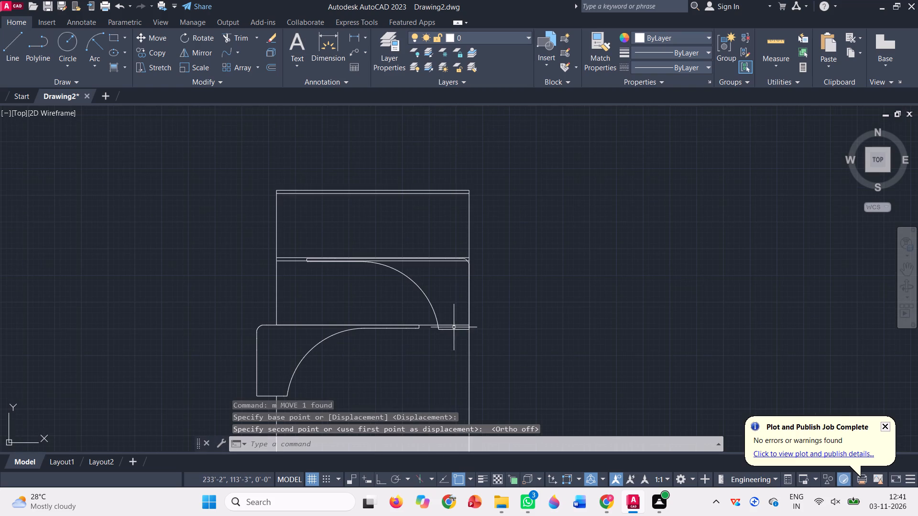
scroll(454, 327, "up", 2)
left_click(454, 327)
left_click(449, 321)
scroll(447, 321, "down", 2)
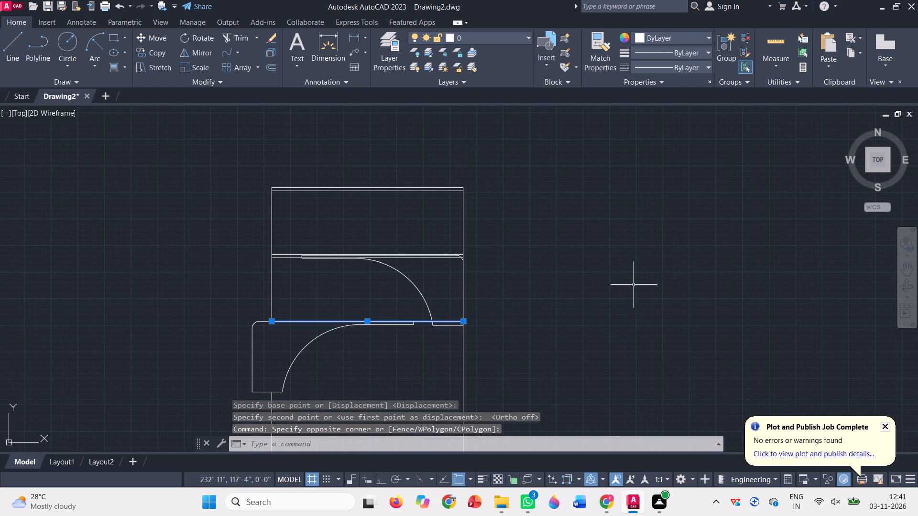
key("Delete")
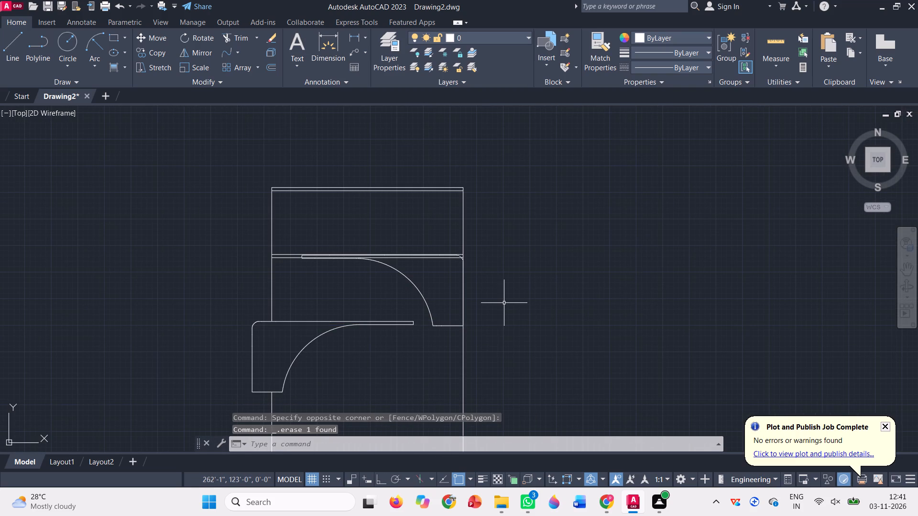
Delete the double floor line at the moved frame's top and the double roof line at the top of the building.
scroll(505, 317, "down", 1)
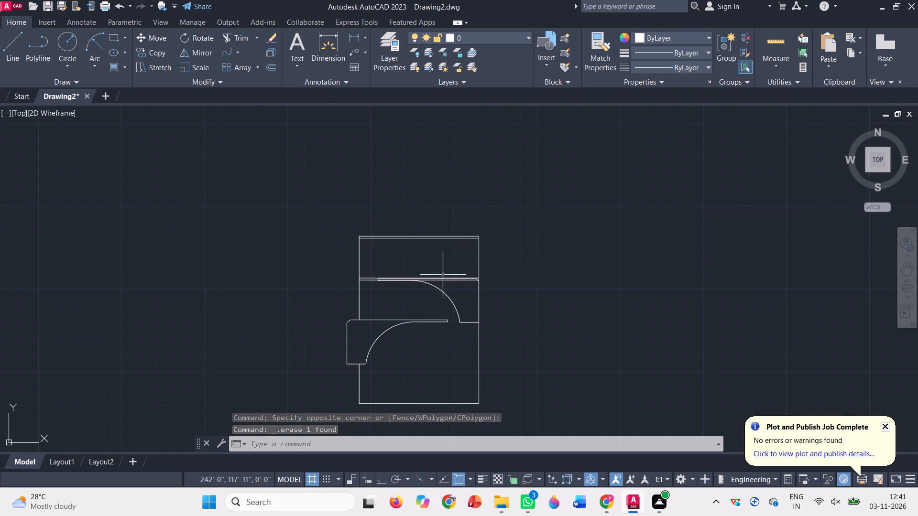
scroll(393, 260, "up", 1)
left_click(354, 301)
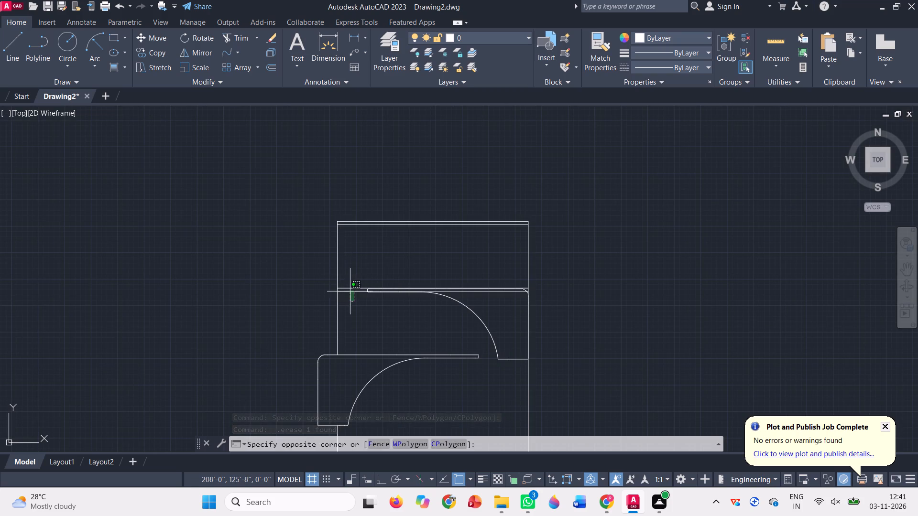
left_click(347, 279)
key("Delete")
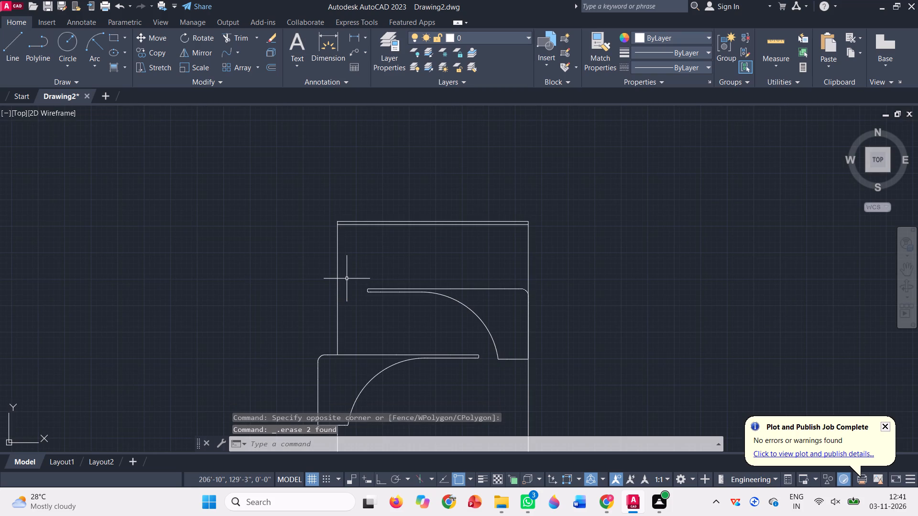
left_click(451, 253)
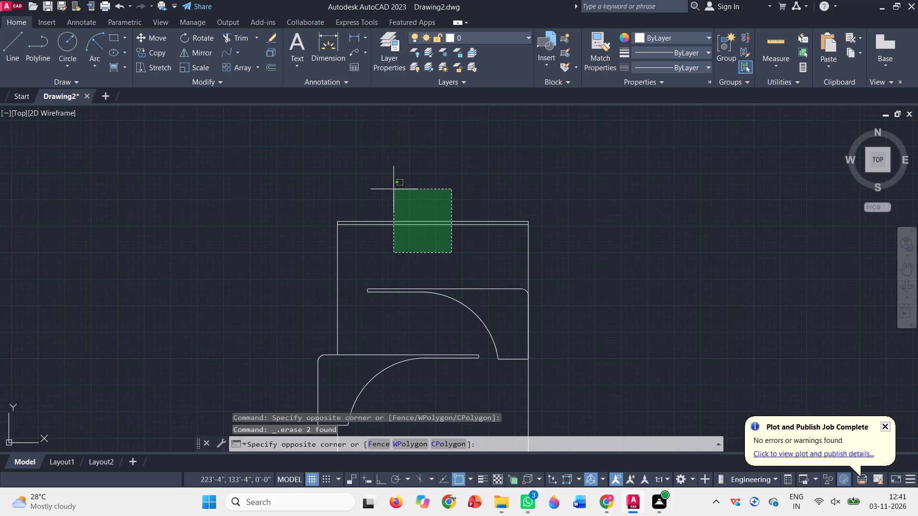
left_click(390, 186)
key("Delete")
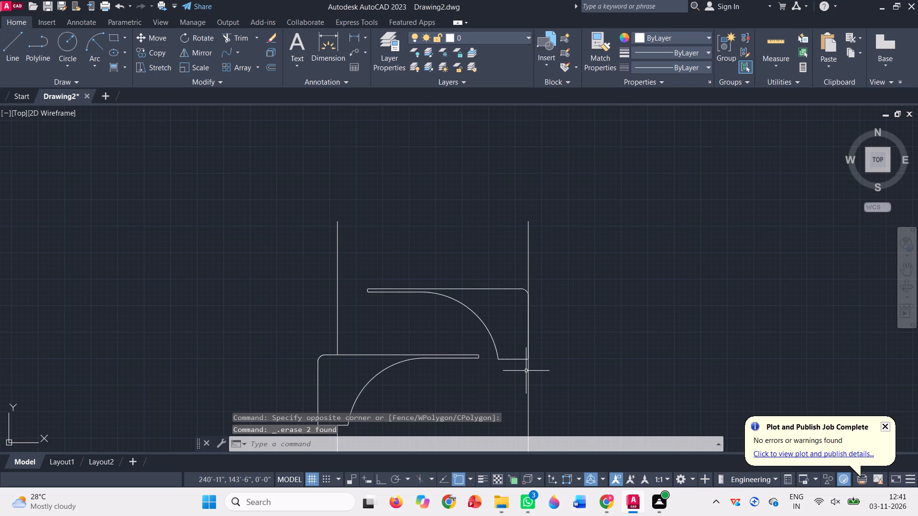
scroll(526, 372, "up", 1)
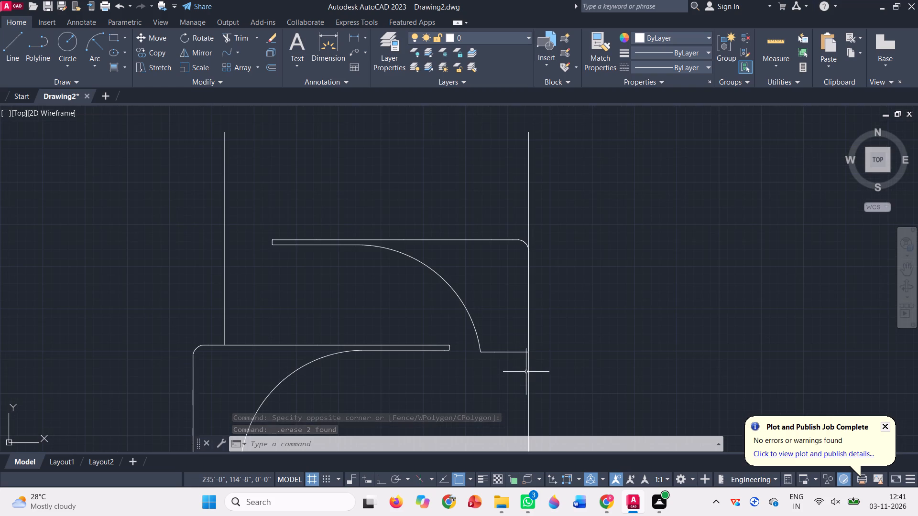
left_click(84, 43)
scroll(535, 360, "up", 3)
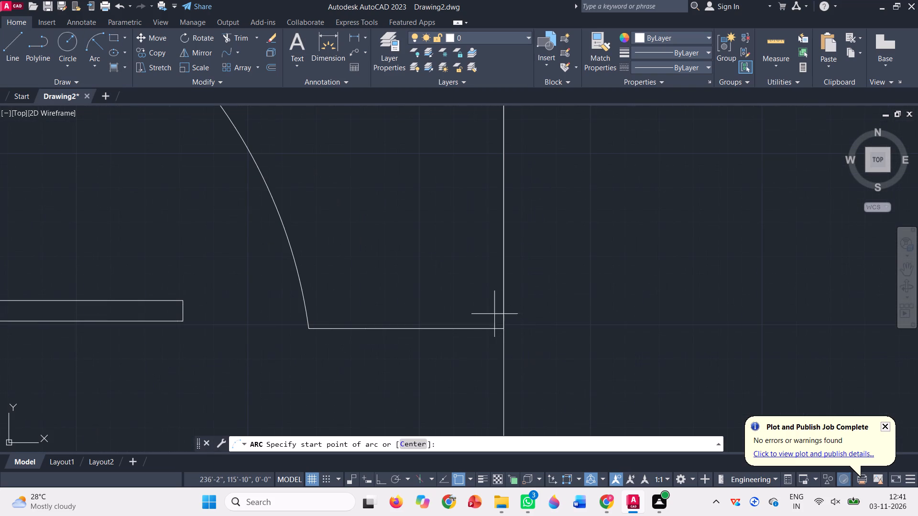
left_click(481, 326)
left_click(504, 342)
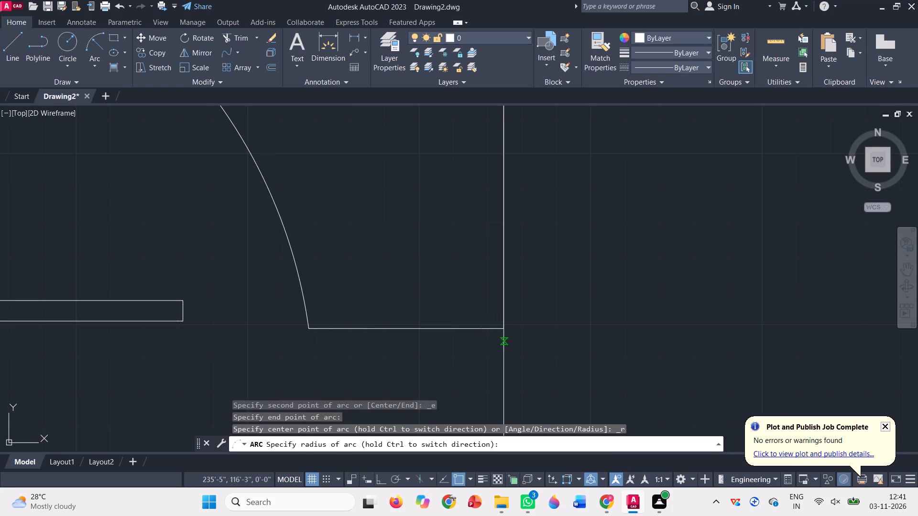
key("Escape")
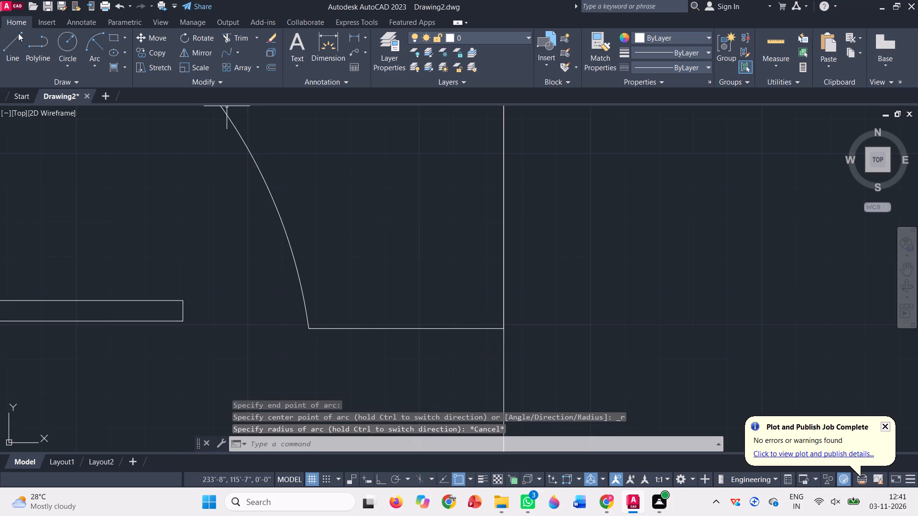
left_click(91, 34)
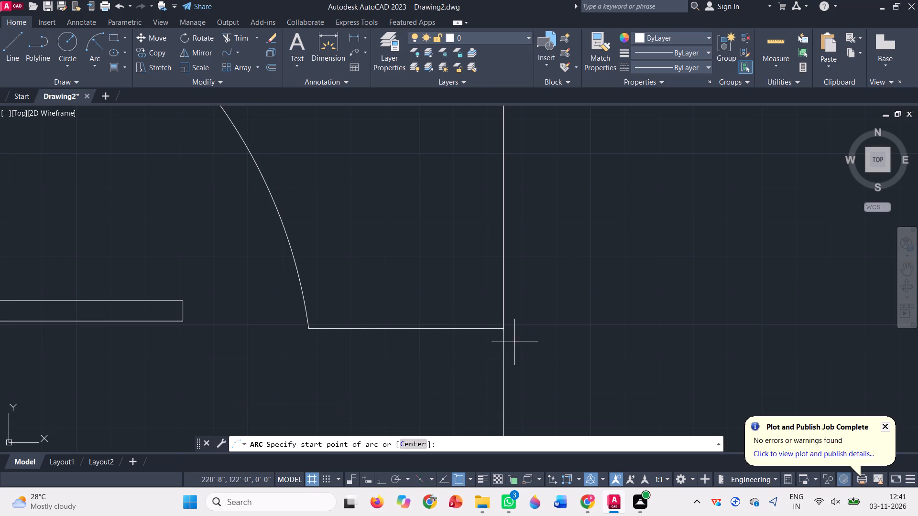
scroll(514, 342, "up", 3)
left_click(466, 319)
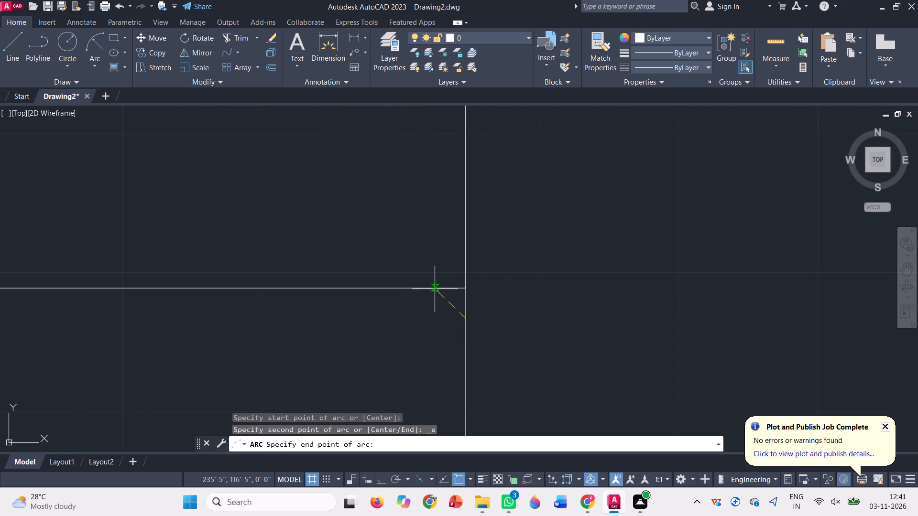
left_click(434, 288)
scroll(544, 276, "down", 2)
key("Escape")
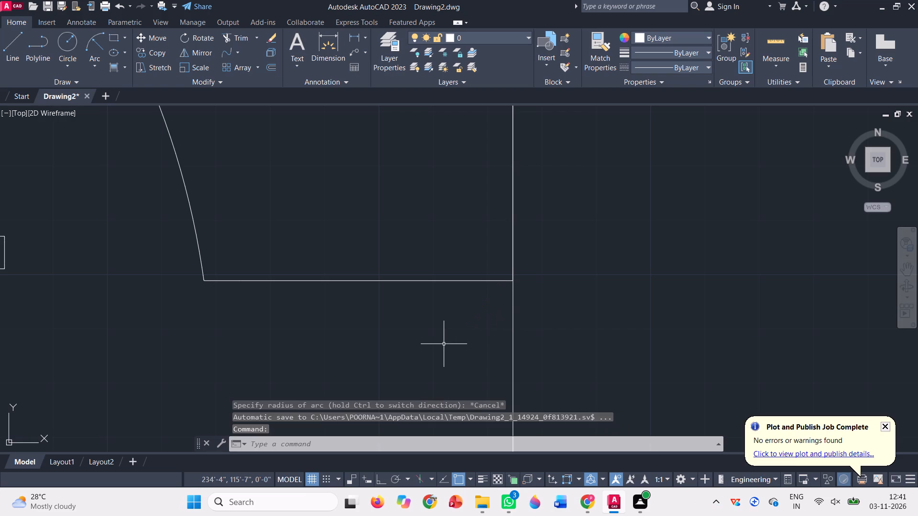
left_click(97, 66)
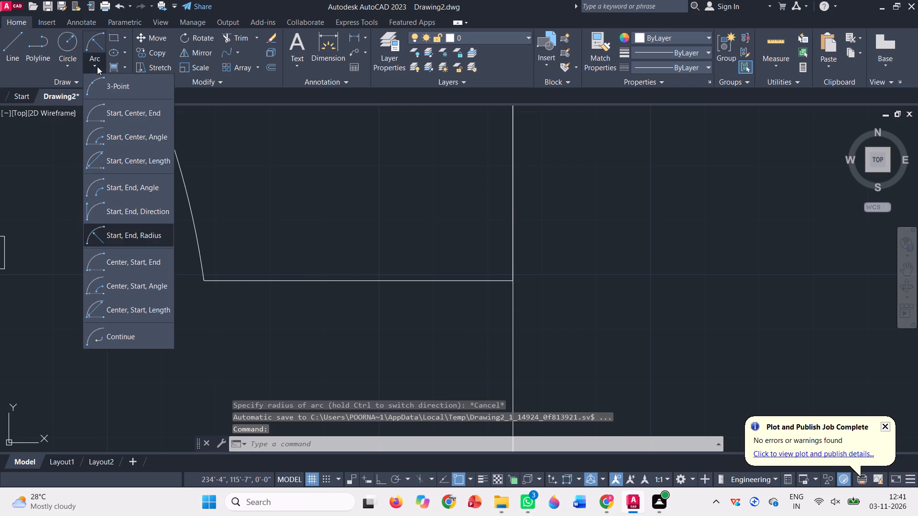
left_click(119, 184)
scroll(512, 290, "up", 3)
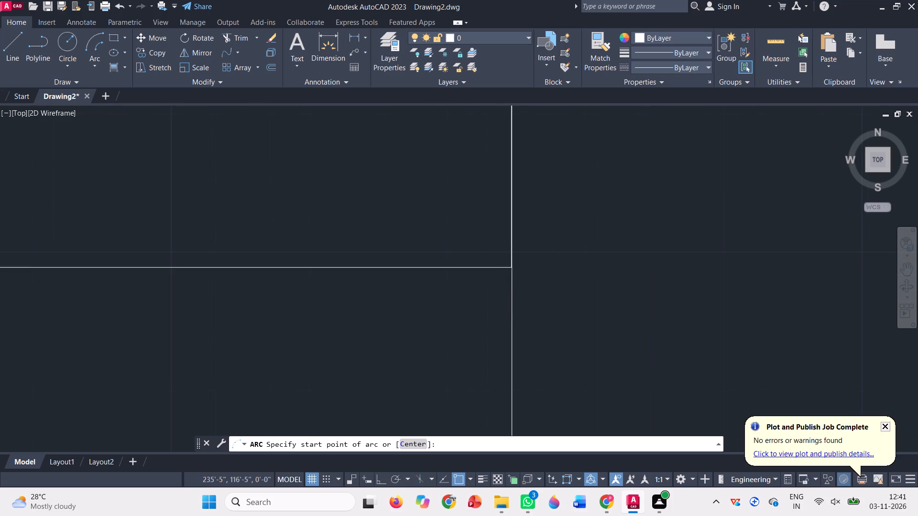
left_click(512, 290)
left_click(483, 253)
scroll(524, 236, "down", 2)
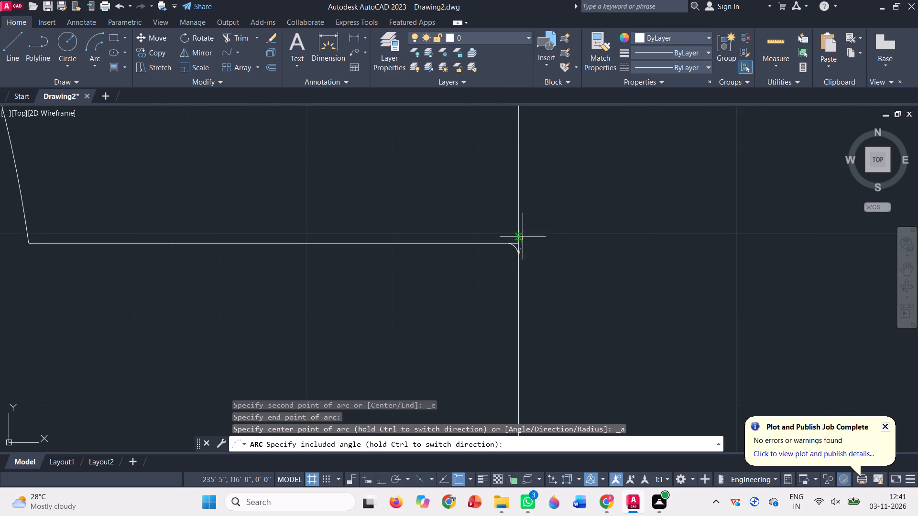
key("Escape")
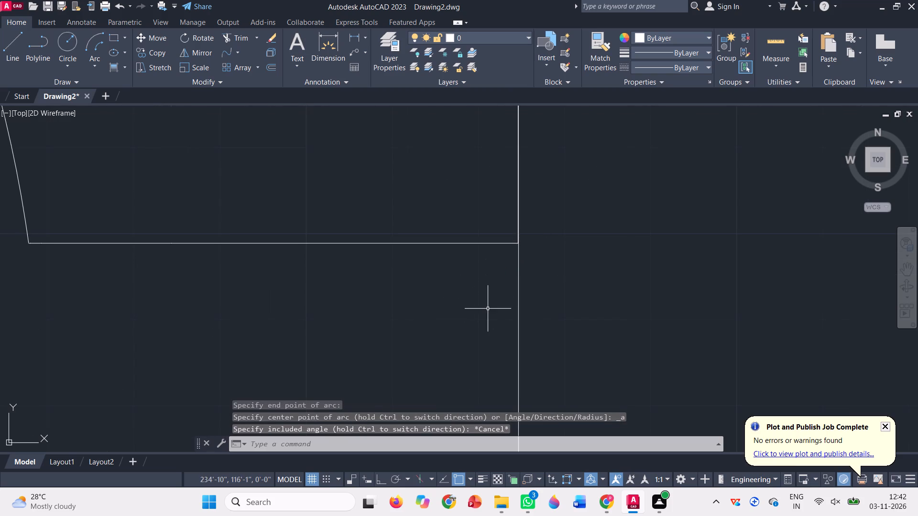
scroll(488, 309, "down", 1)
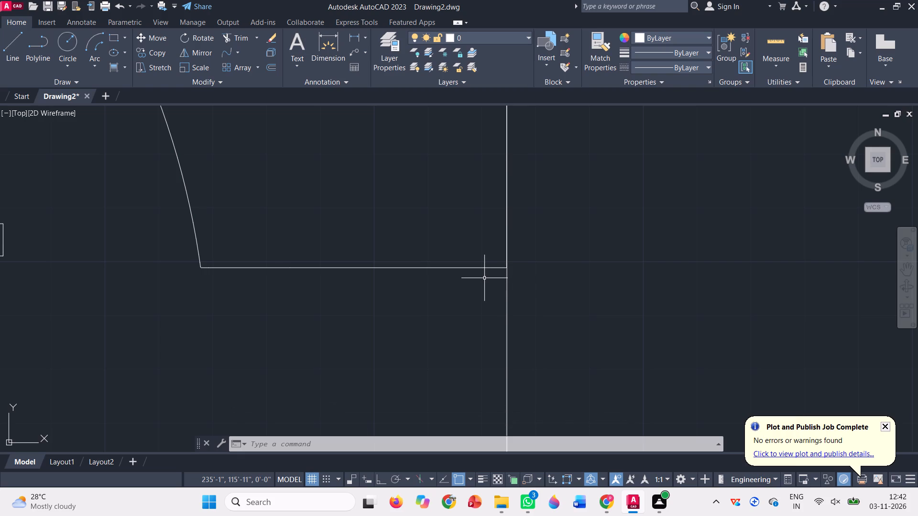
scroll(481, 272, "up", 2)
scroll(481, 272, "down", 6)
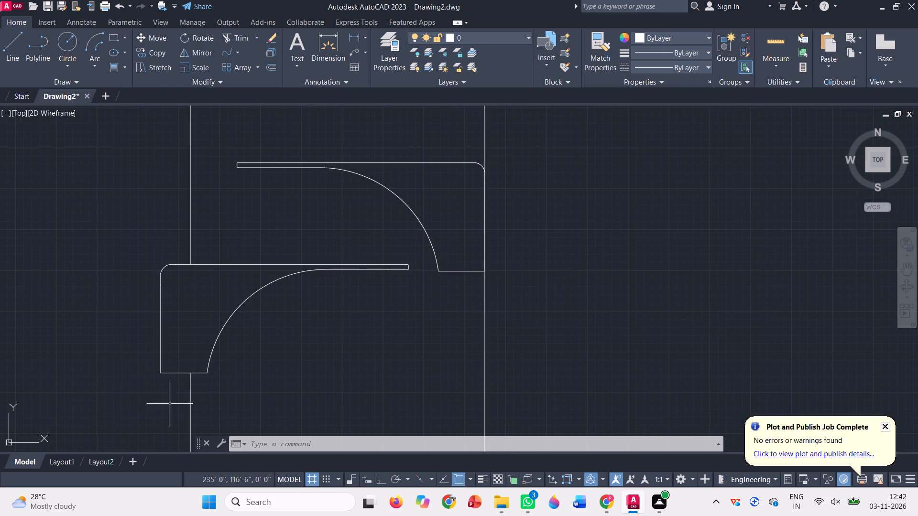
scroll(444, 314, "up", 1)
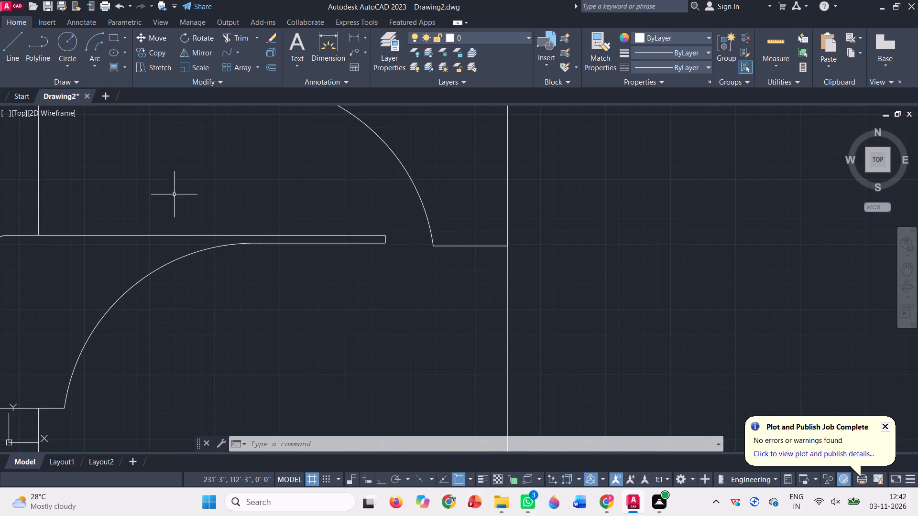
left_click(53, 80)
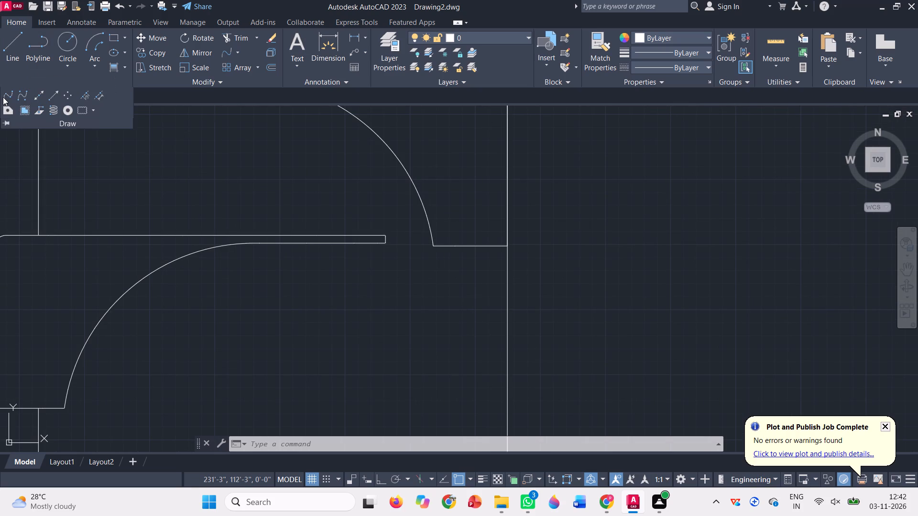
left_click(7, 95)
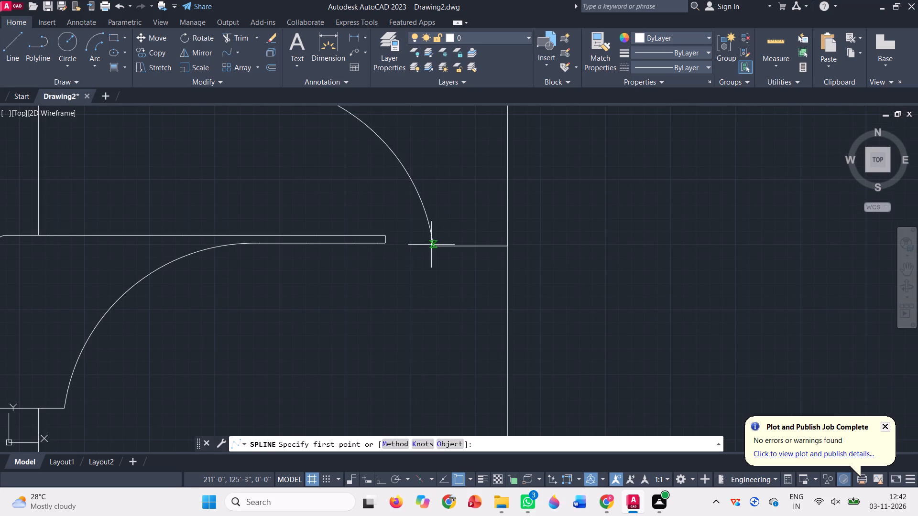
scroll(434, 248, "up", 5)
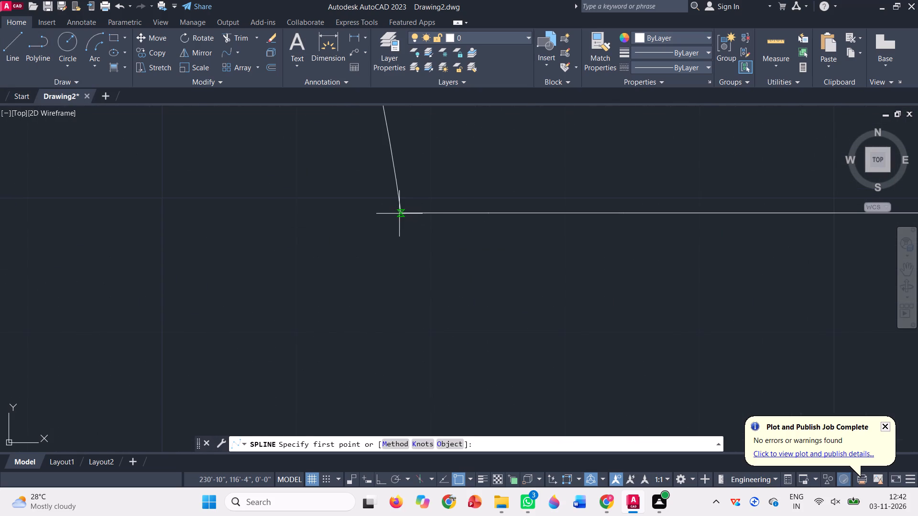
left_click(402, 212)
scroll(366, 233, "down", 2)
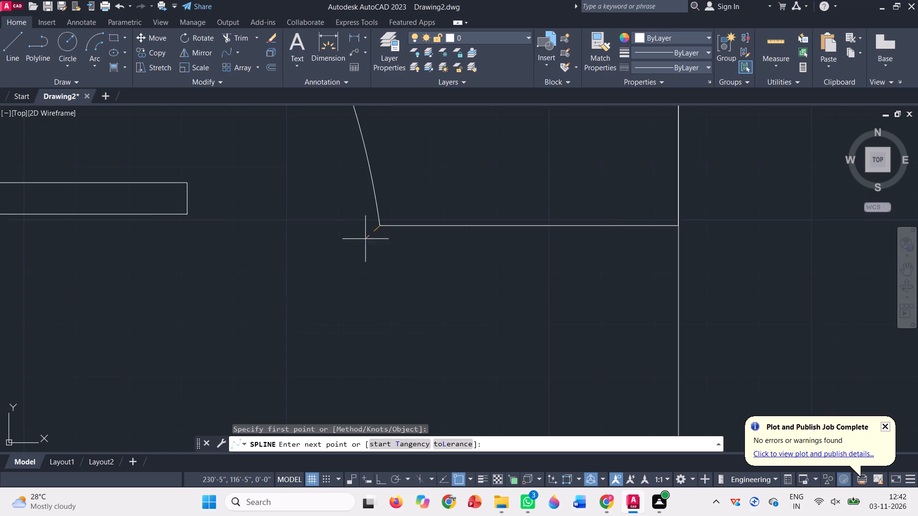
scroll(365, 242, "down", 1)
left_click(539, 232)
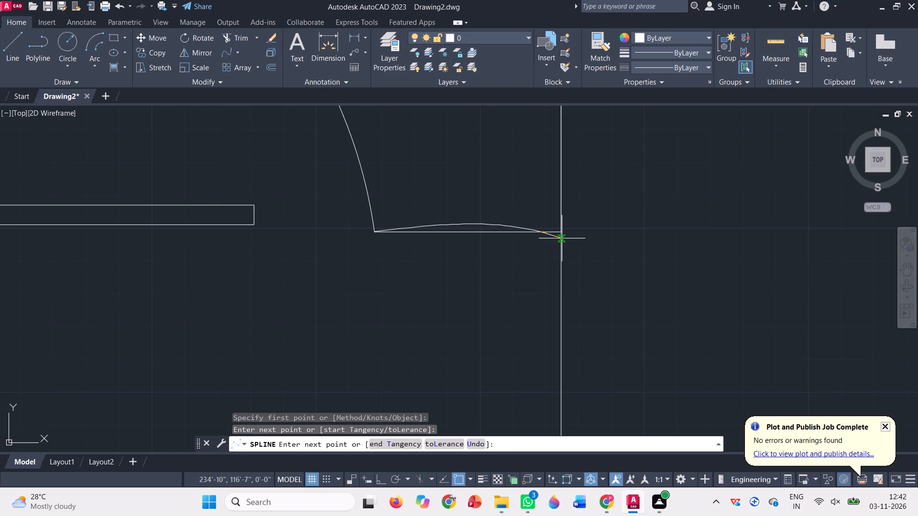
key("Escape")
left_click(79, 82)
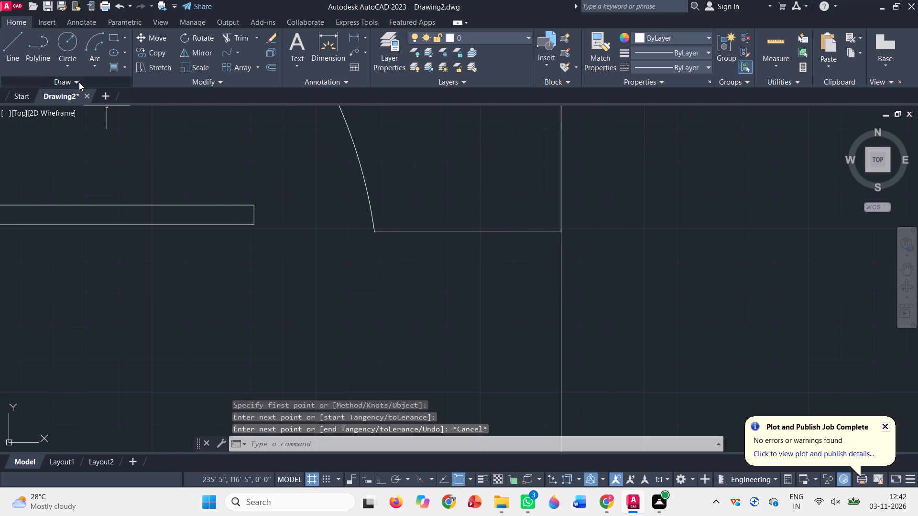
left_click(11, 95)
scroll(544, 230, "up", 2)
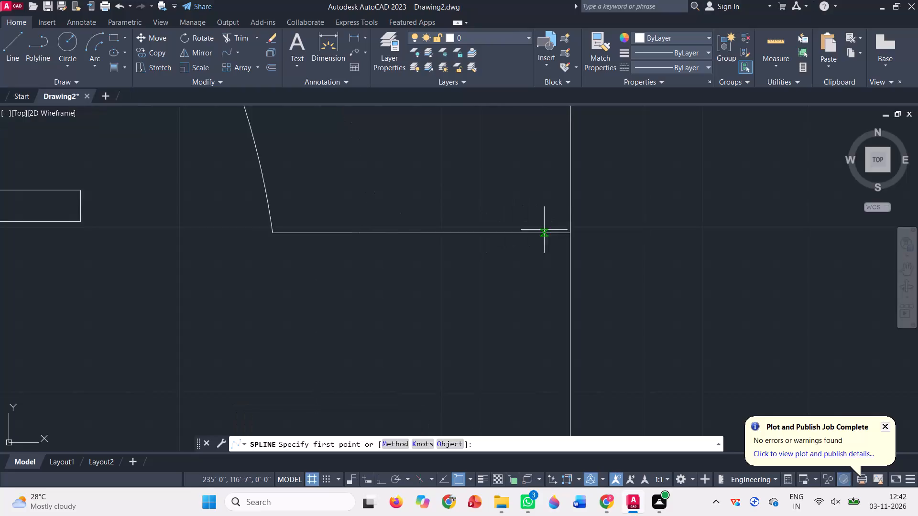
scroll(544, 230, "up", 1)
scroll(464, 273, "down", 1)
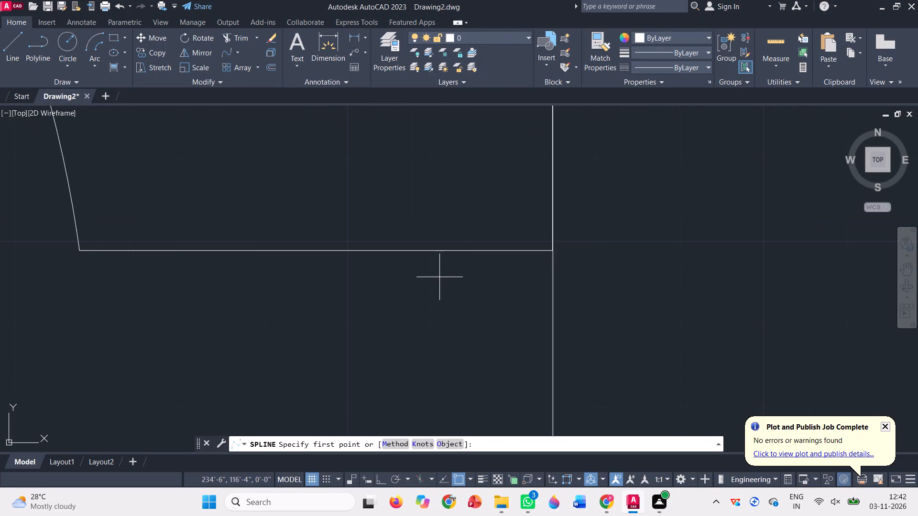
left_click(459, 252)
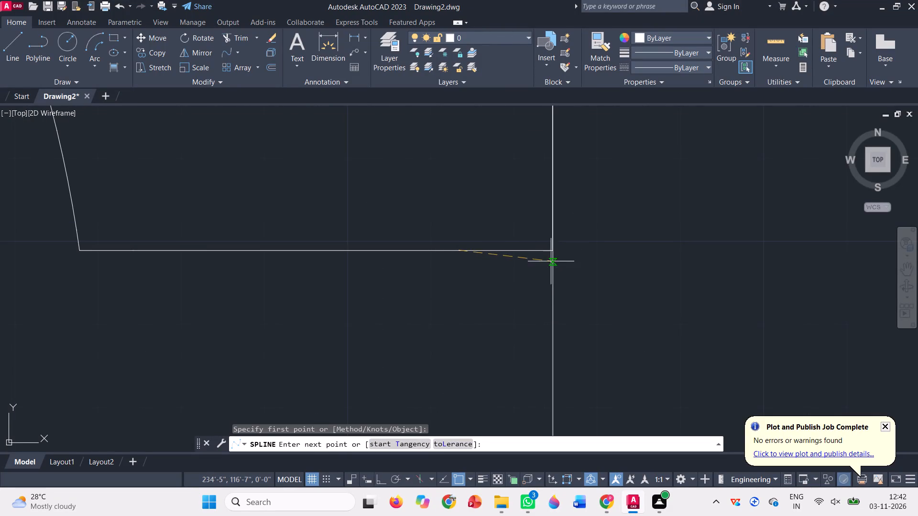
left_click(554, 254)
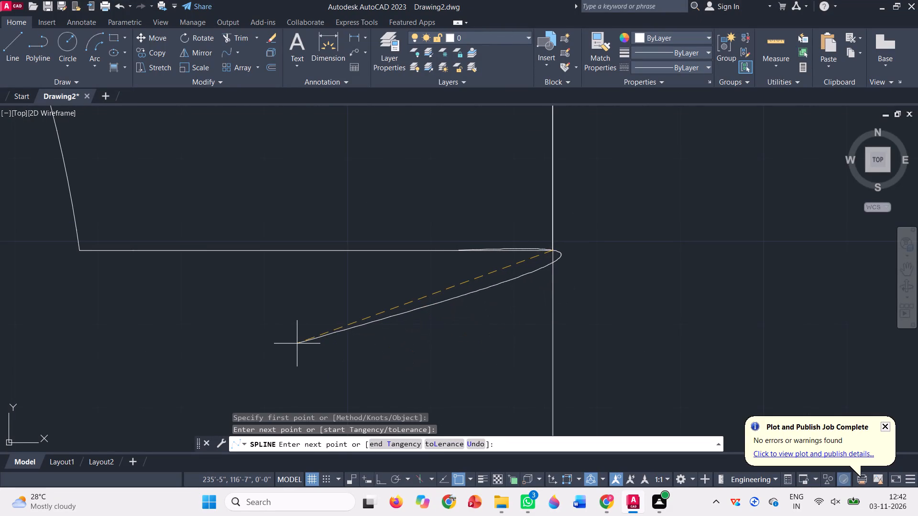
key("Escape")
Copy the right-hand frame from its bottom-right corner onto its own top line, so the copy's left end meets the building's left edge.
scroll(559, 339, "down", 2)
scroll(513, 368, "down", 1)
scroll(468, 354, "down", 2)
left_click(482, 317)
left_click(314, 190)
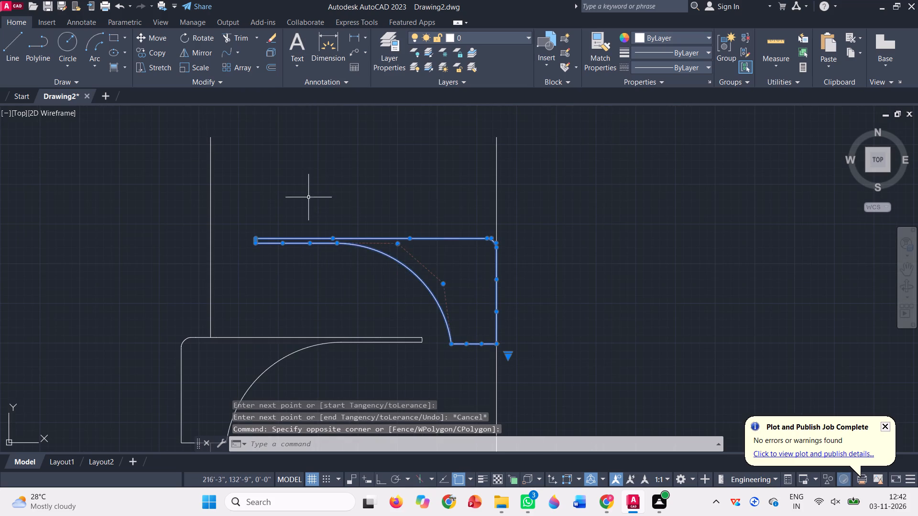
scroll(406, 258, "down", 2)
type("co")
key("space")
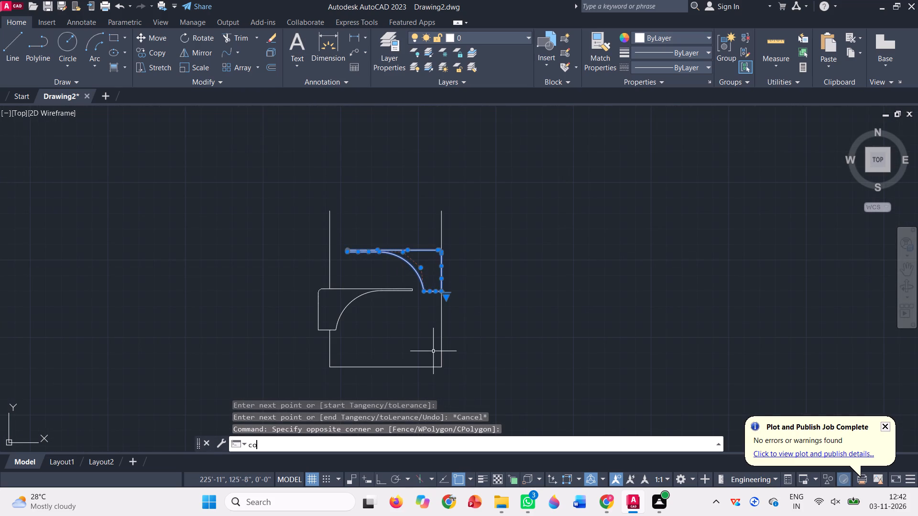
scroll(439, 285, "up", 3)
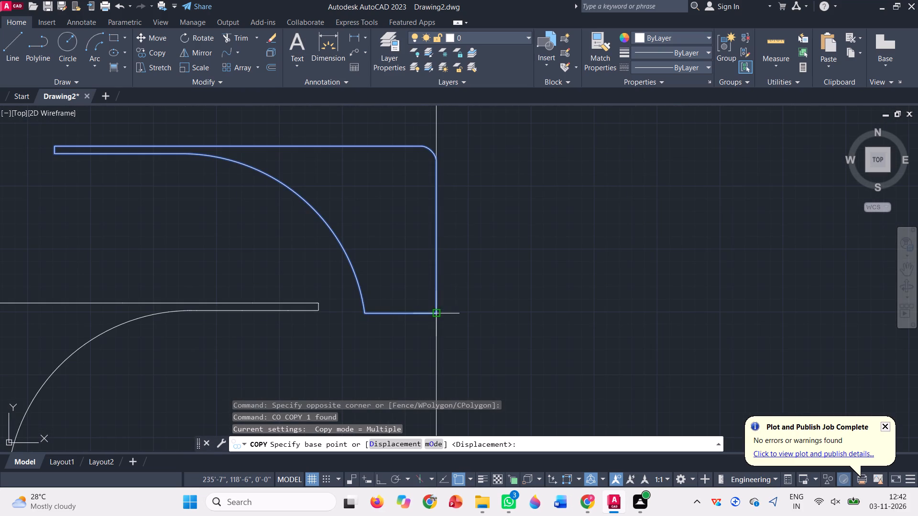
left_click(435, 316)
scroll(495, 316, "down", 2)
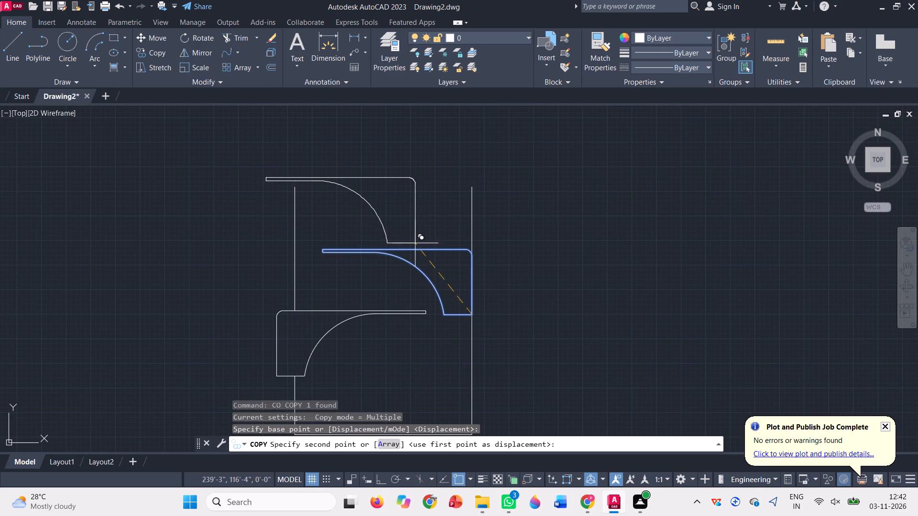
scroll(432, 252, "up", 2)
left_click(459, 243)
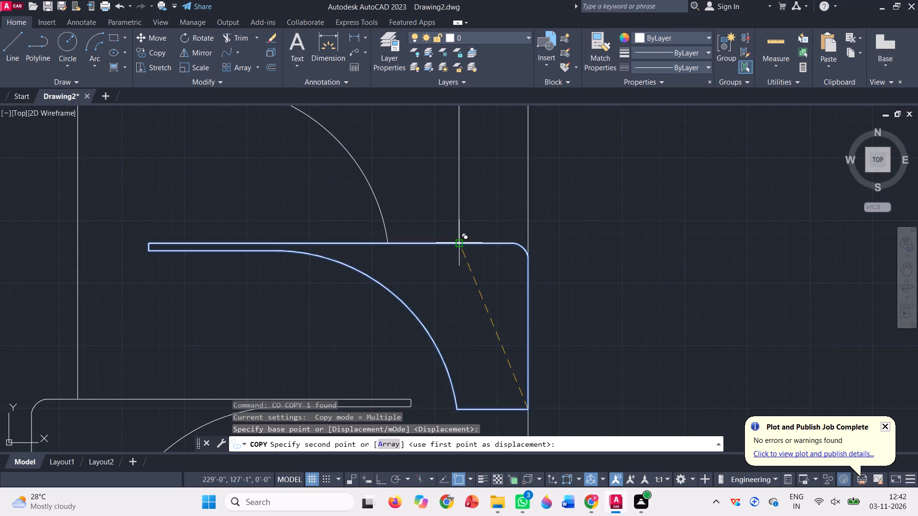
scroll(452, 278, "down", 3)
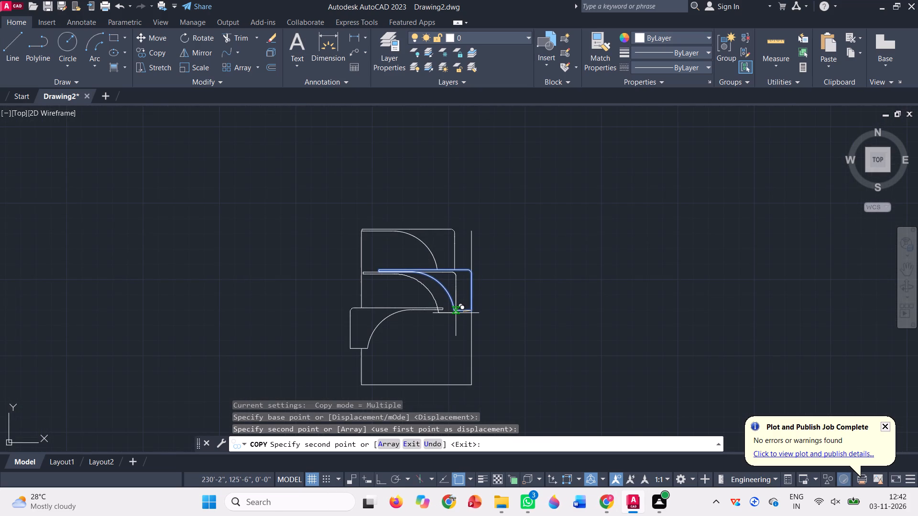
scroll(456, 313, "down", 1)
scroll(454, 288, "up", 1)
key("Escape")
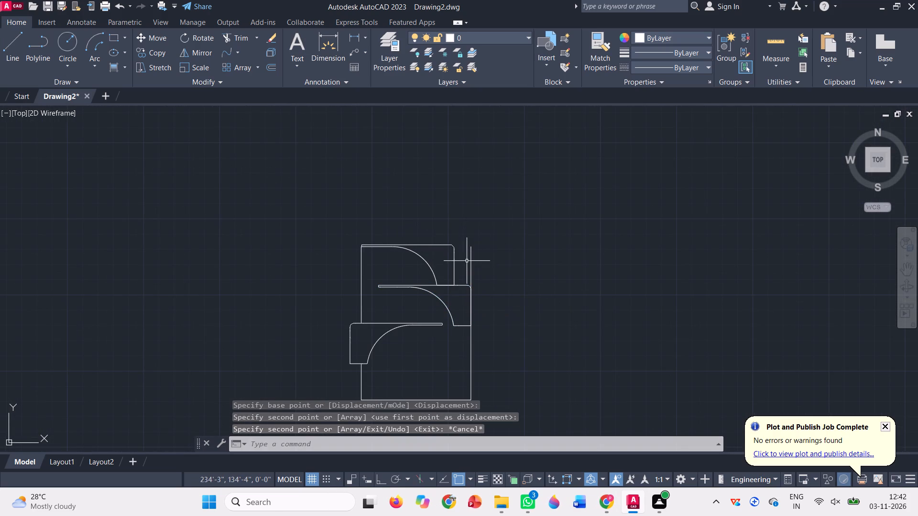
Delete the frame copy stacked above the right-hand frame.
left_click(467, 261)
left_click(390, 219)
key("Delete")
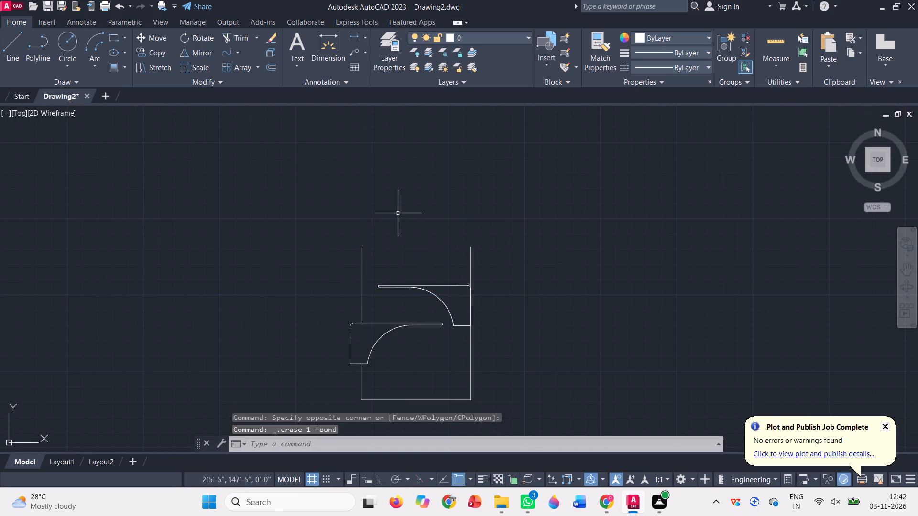
Draw a rectangle standing on the right-hand frame's top line, rising above the building's side lines and stopping just inside them.
left_click(11, 57)
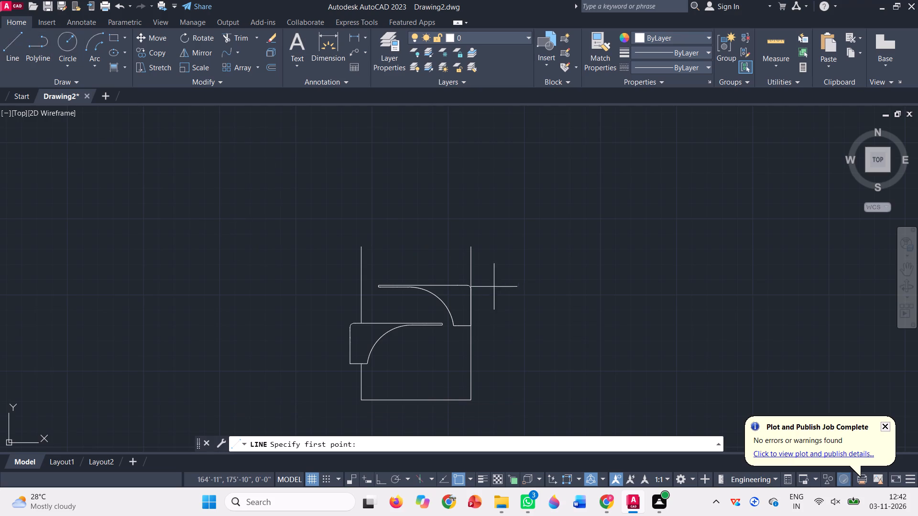
left_click(111, 36)
scroll(449, 279, "up", 2)
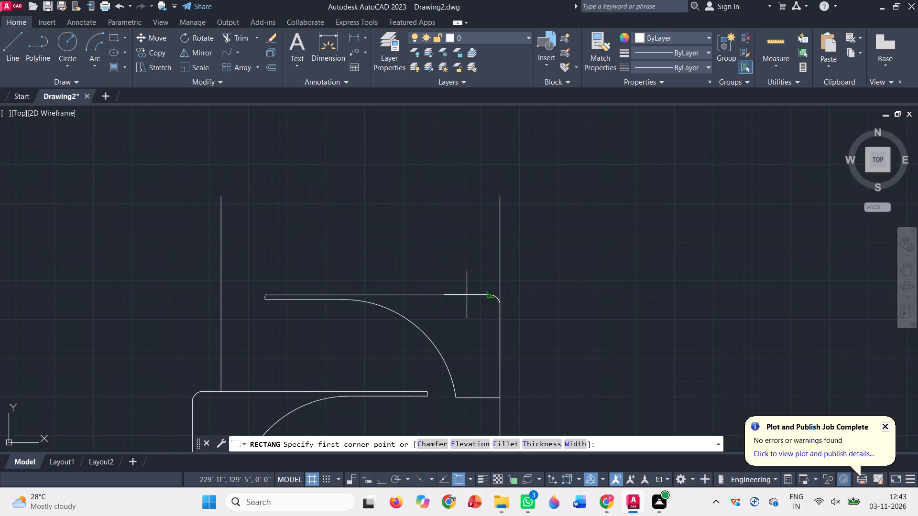
scroll(467, 294, "up", 4)
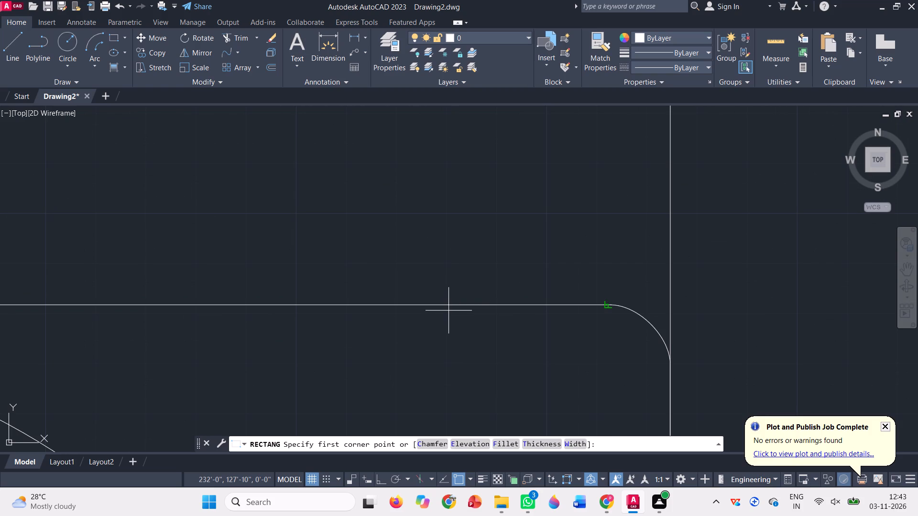
left_click(449, 305)
scroll(410, 345, "down", 5)
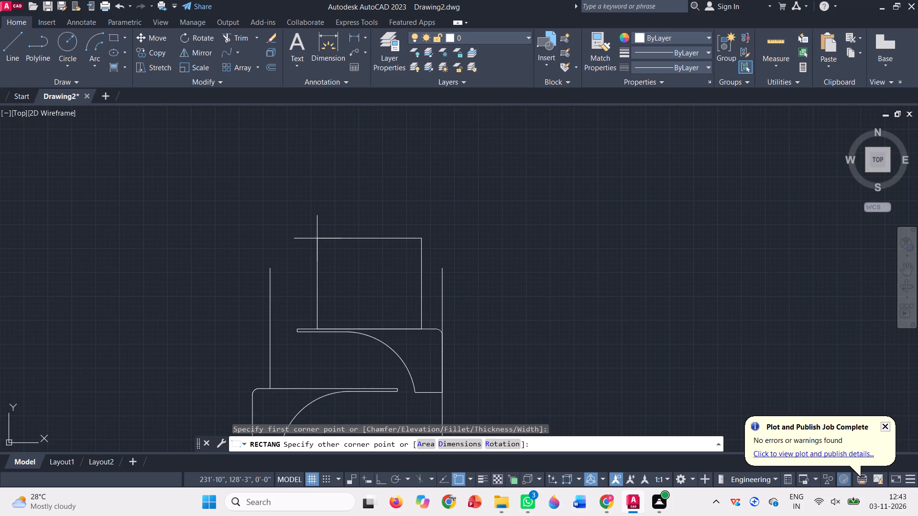
left_click(279, 234)
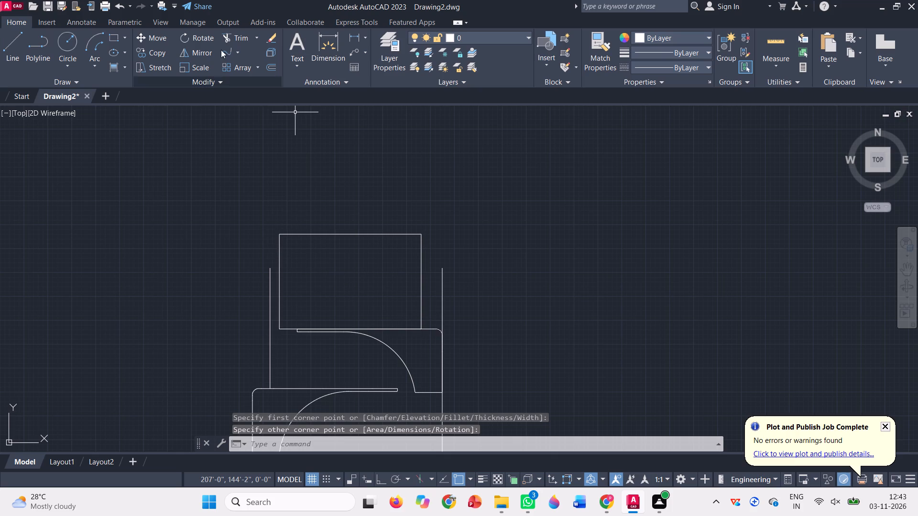
Offset the new rectangle inward using the Through option to make a smaller inner rectangle.
left_click(273, 68)
key("space")
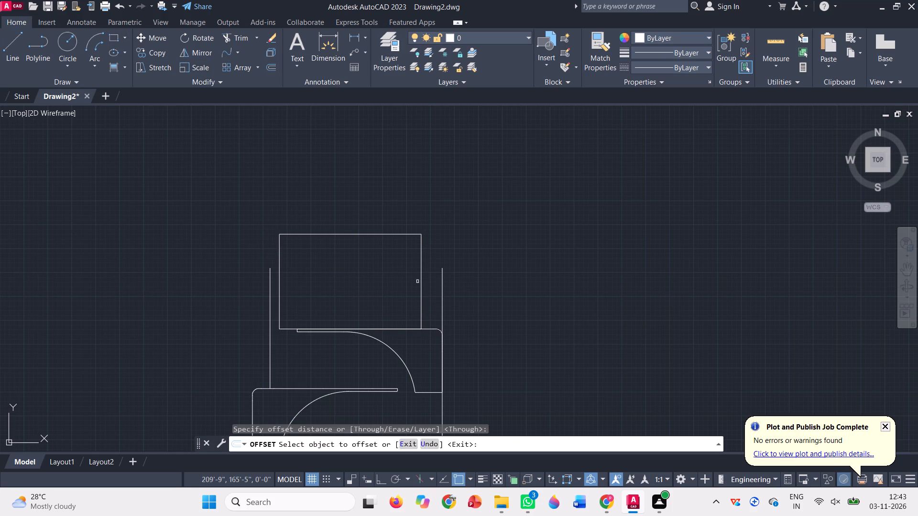
left_click(422, 290)
scroll(408, 286, "up", 1)
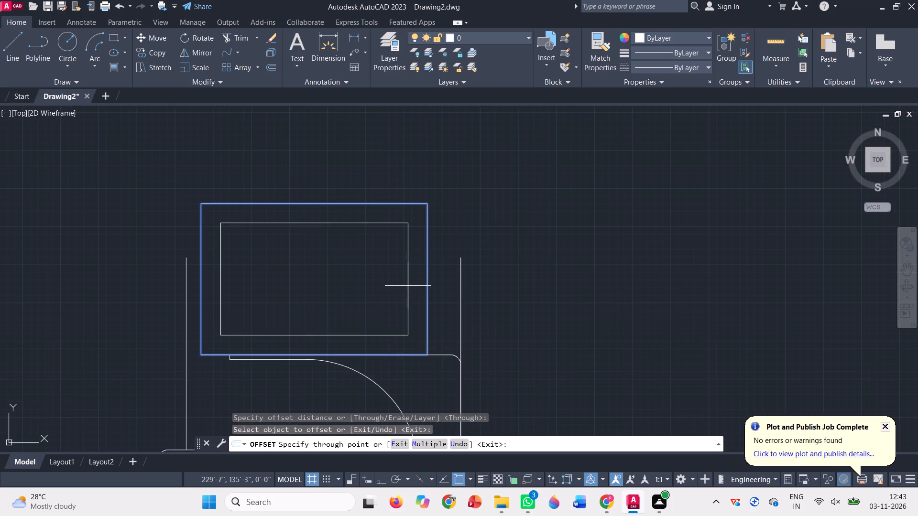
left_click(410, 285)
Trim away the inner rectangle's left, bottom and right sides, keeping only its top line.
left_click(235, 40)
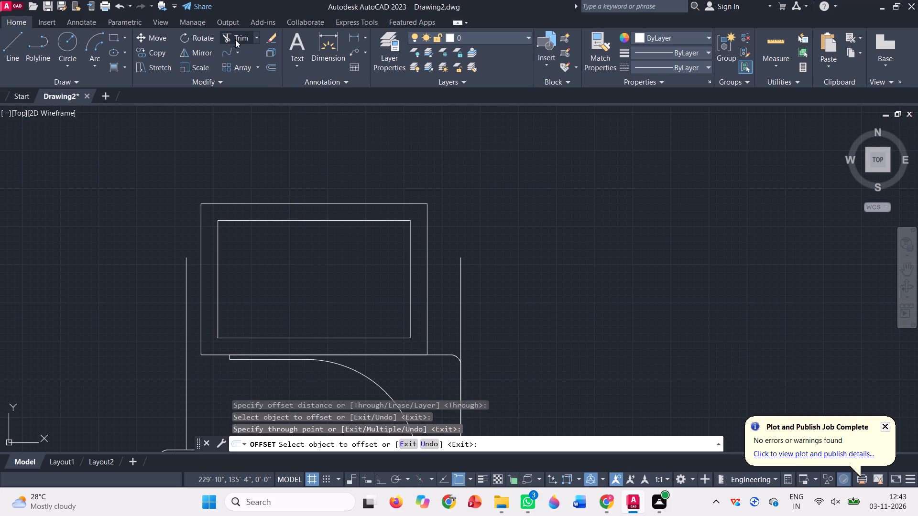
left_click(213, 262)
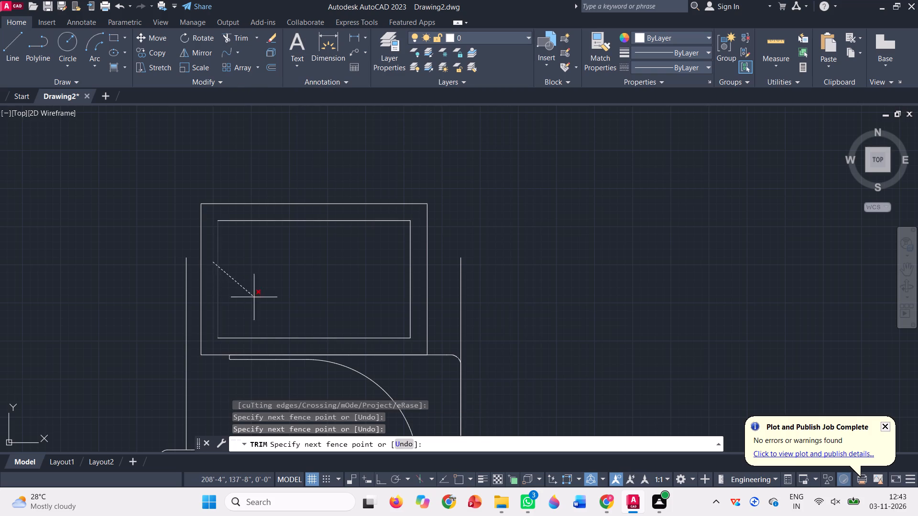
left_click(295, 346)
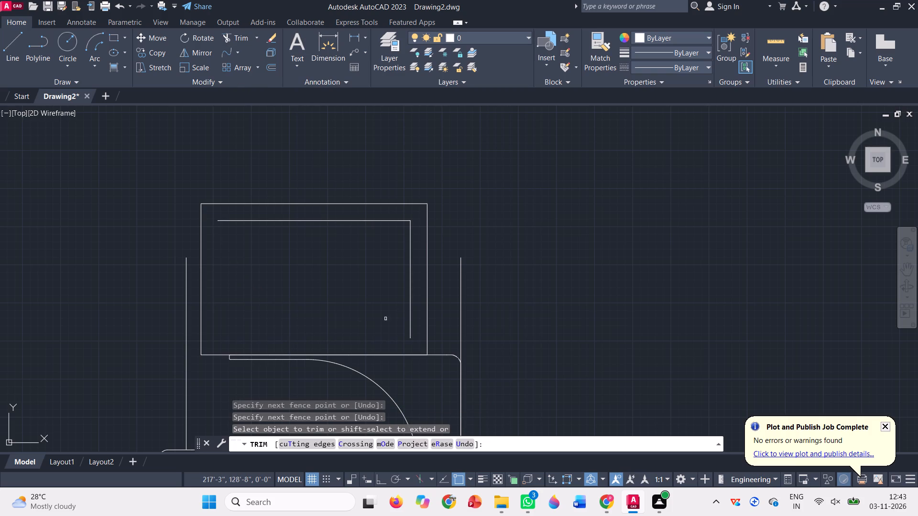
scroll(323, 318, "down", 1)
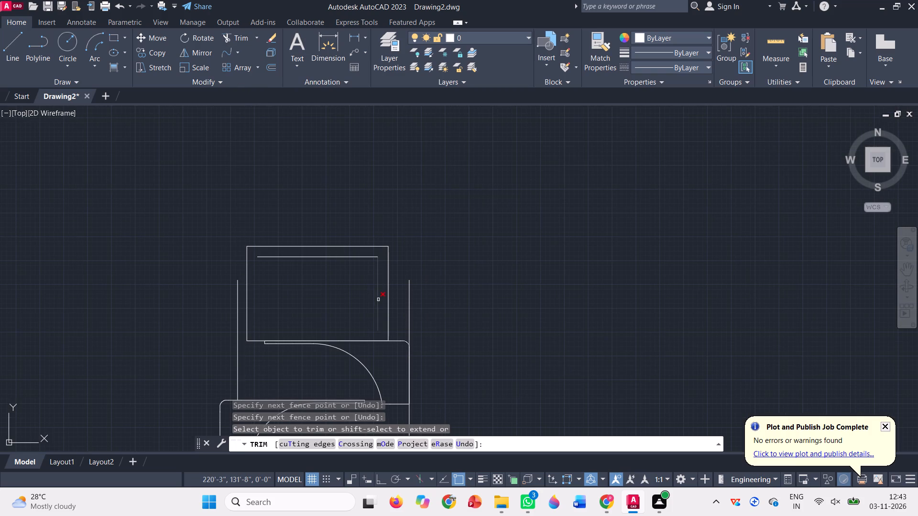
left_click(378, 300)
key("Escape")
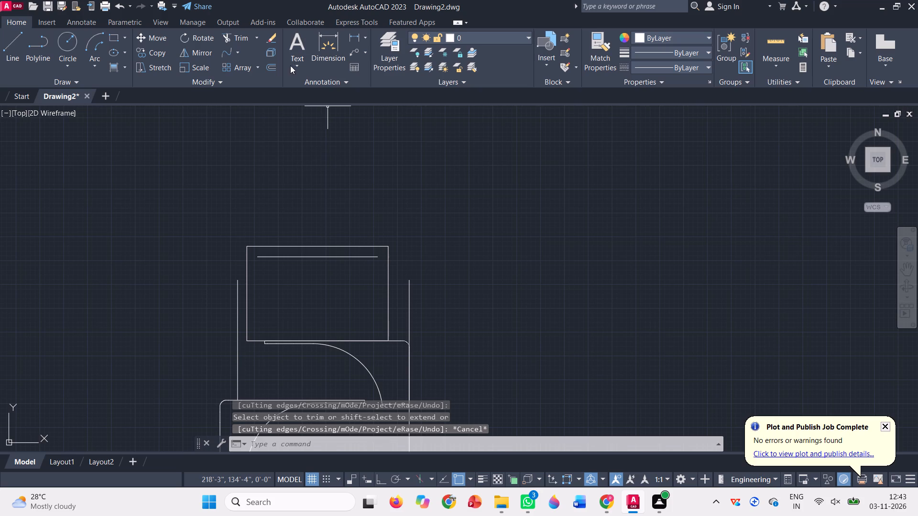
Extend the remaining inner top line to the outer rectangle's left side.
left_click(257, 41)
left_click(253, 81)
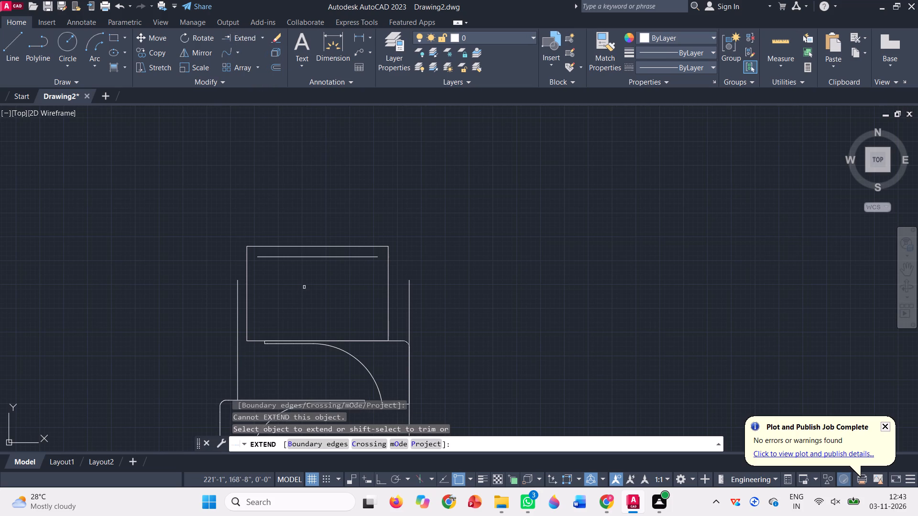
left_click(296, 258)
key("space")
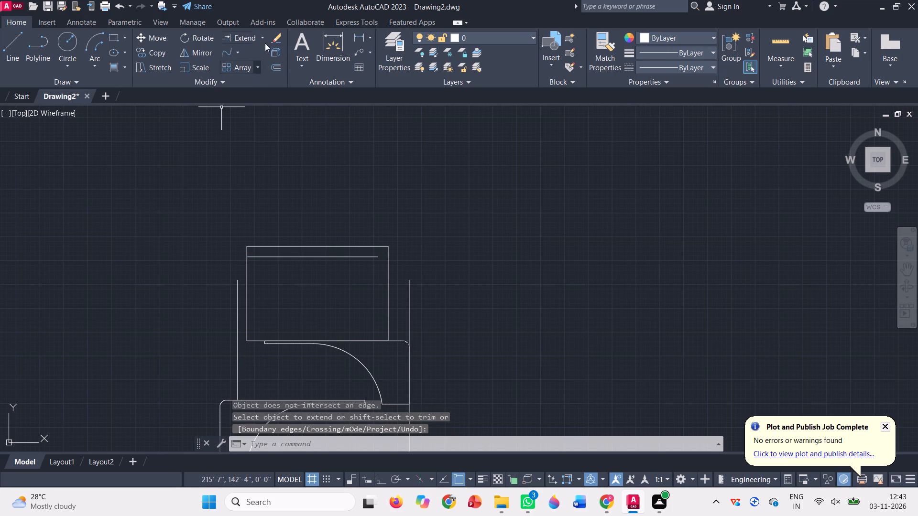
Trim the outer rectangle's left side below the inner line and its bottom edge projecting beyond the frame's left end.
left_click(260, 36)
left_click(246, 59)
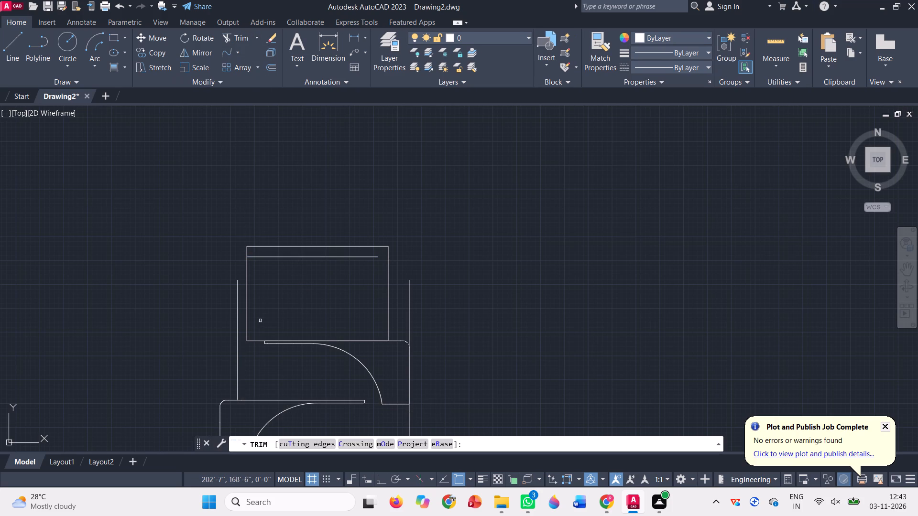
scroll(253, 347, "up", 2)
left_click(227, 244)
left_click(265, 242)
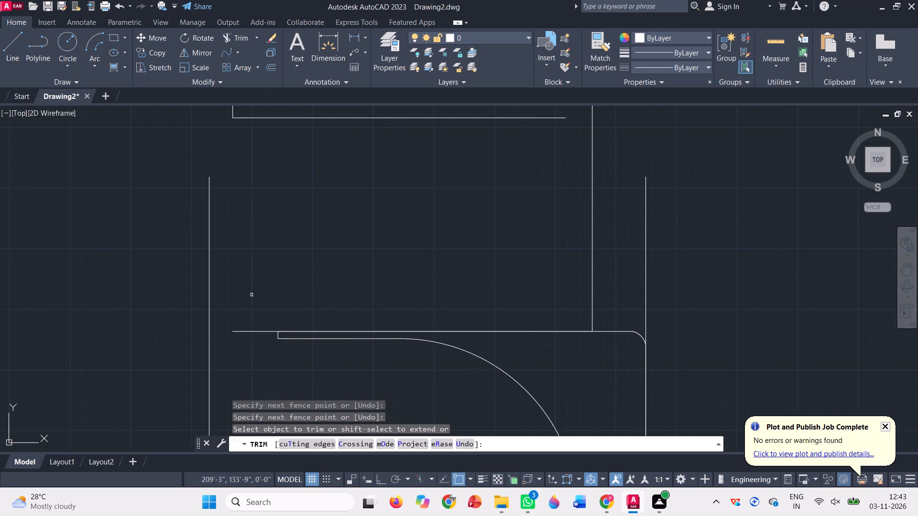
left_click(250, 309)
left_click(256, 347)
scroll(258, 327, "down", 2)
key("Escape")
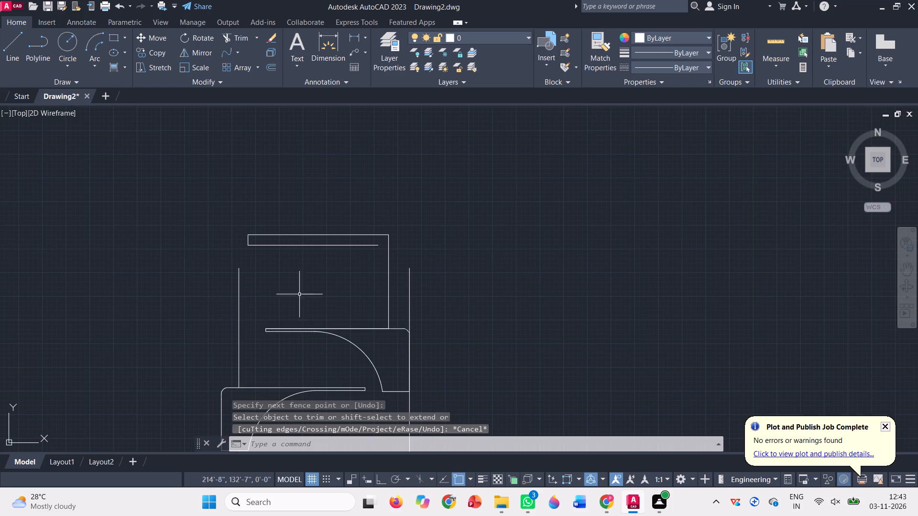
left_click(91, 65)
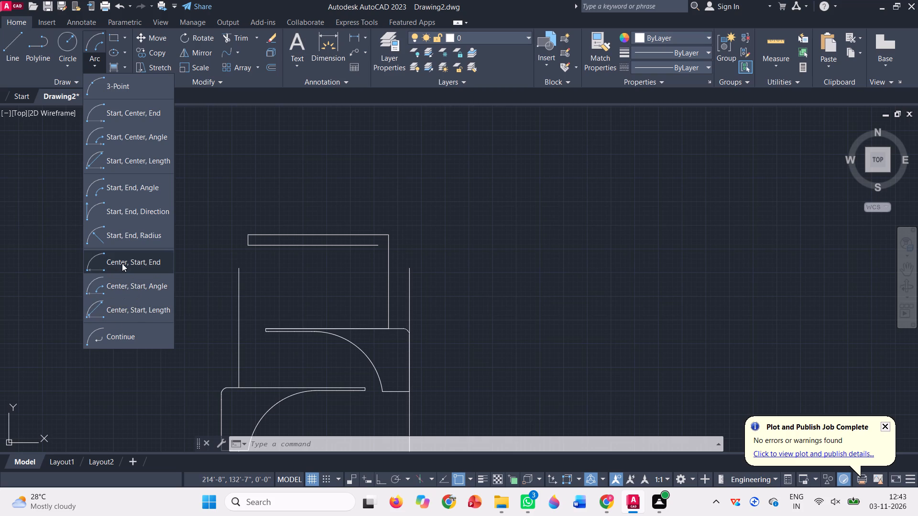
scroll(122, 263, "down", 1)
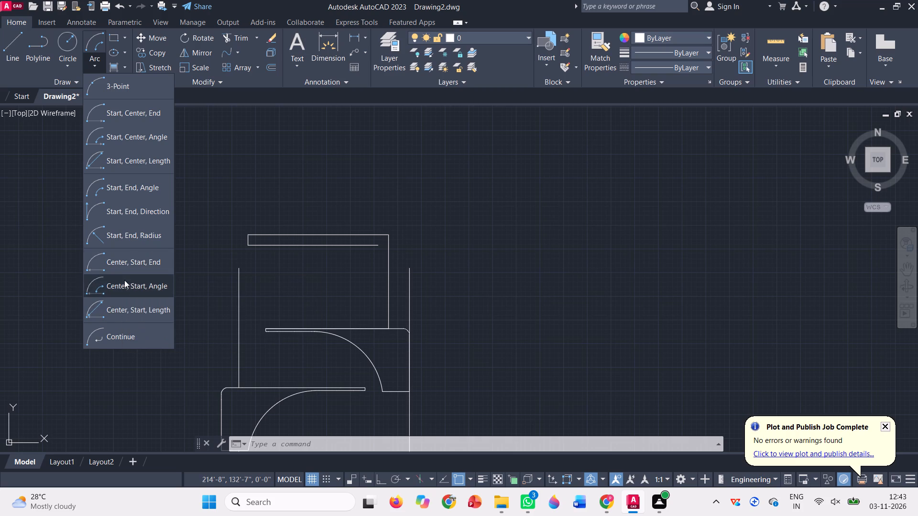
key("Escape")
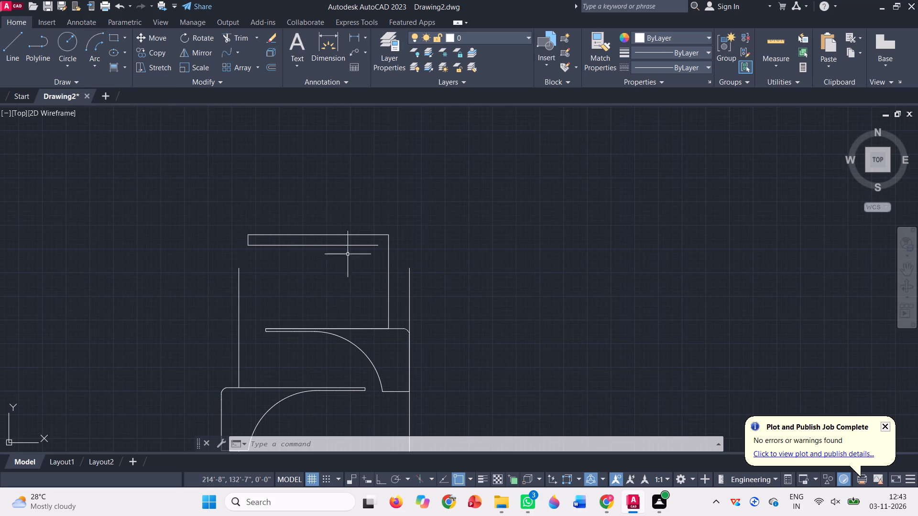
Shorten the top-storey frame's inner line by trimming its right part back to a temporary slanted cutting line, removing the cutting line too.
key("l")
key("Return")
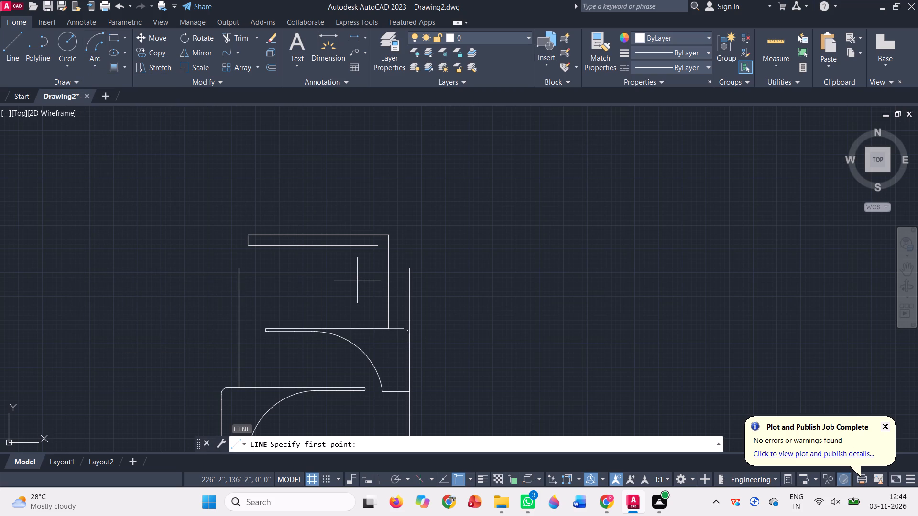
scroll(344, 261, "up", 2)
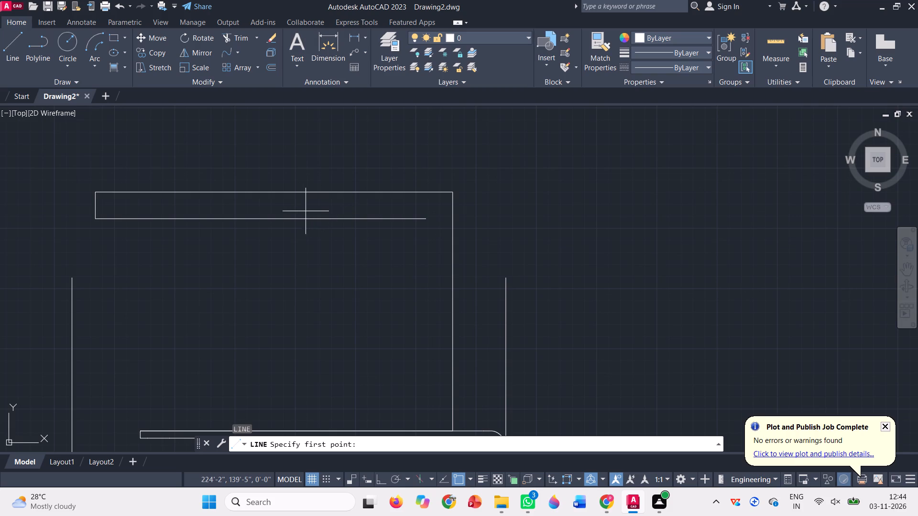
left_click(296, 215)
left_click(263, 247)
key("space")
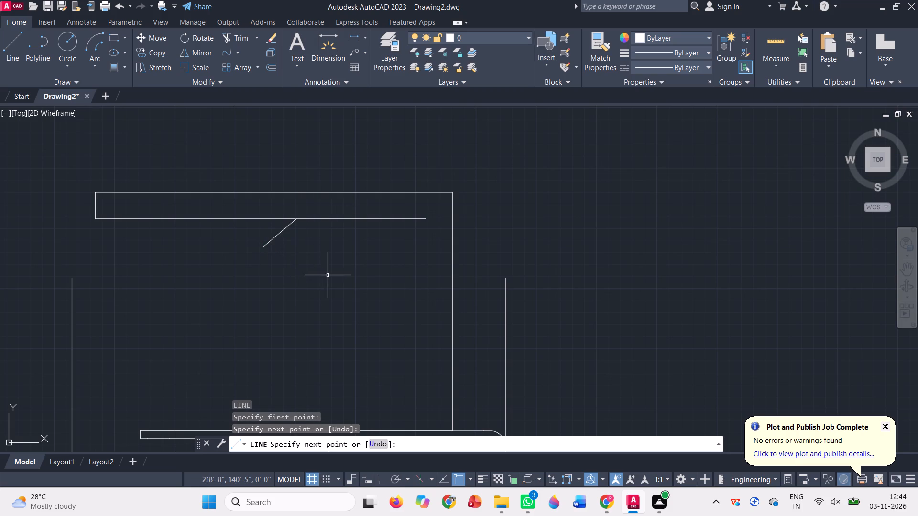
left_click(240, 33)
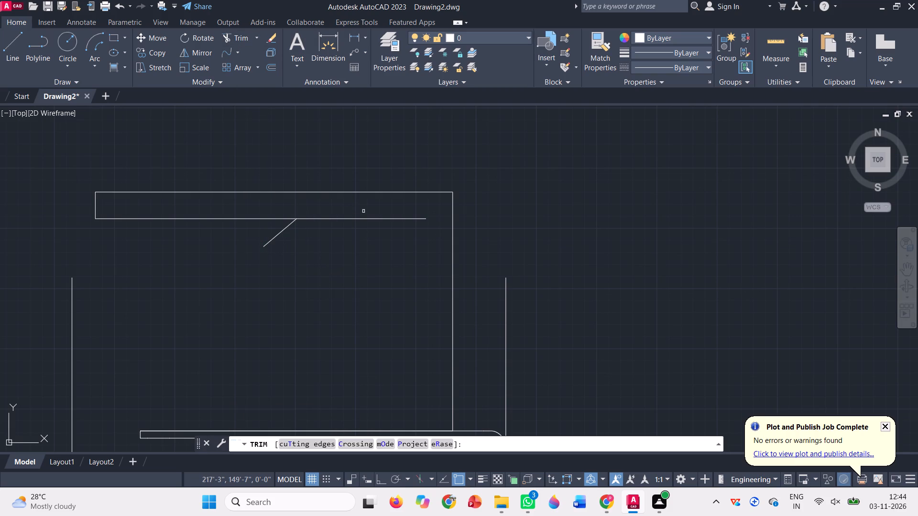
left_click(363, 211)
left_click(307, 258)
left_click(253, 233)
left_click(324, 230)
scroll(324, 258, "down", 3)
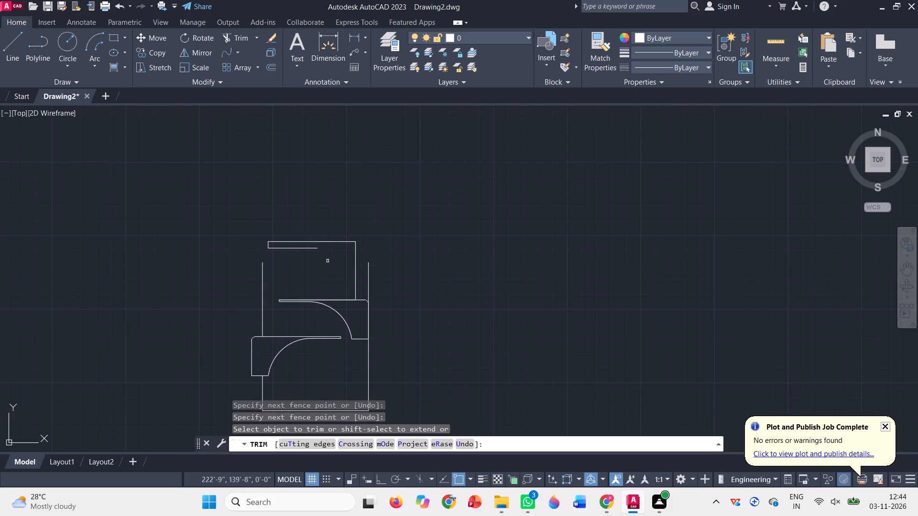
key("Escape")
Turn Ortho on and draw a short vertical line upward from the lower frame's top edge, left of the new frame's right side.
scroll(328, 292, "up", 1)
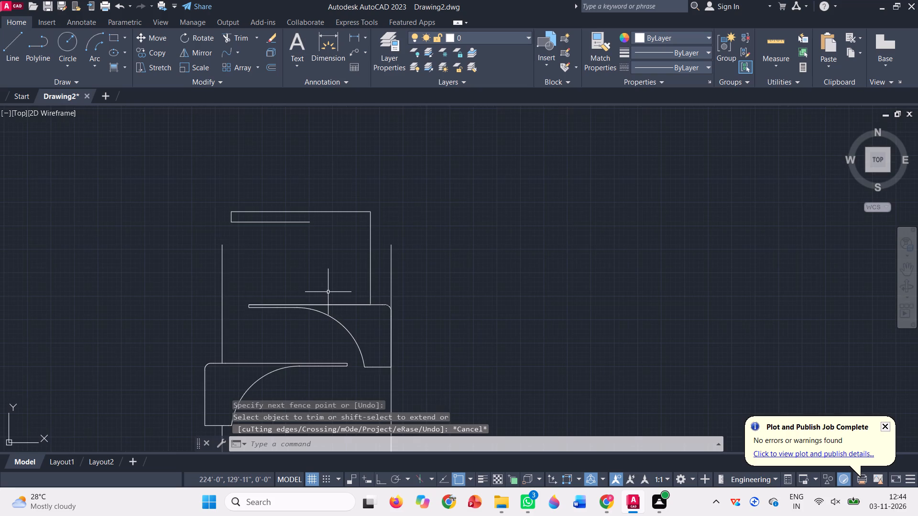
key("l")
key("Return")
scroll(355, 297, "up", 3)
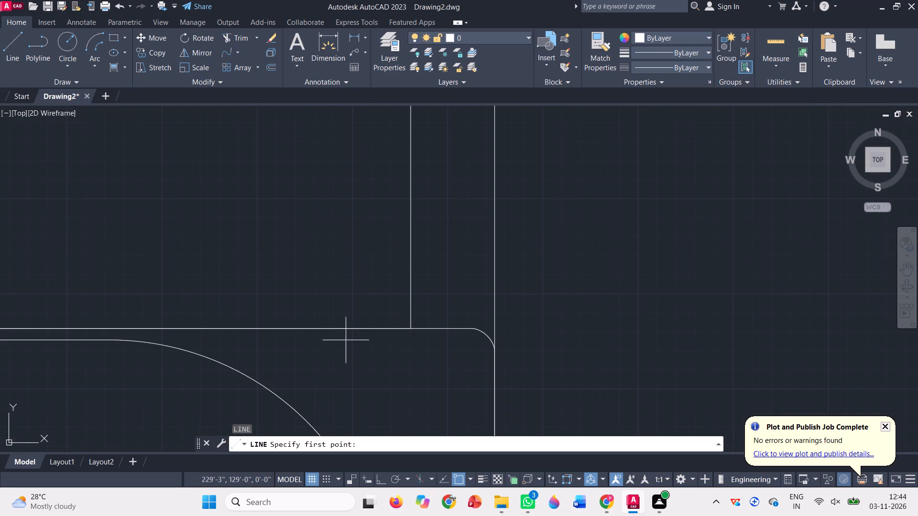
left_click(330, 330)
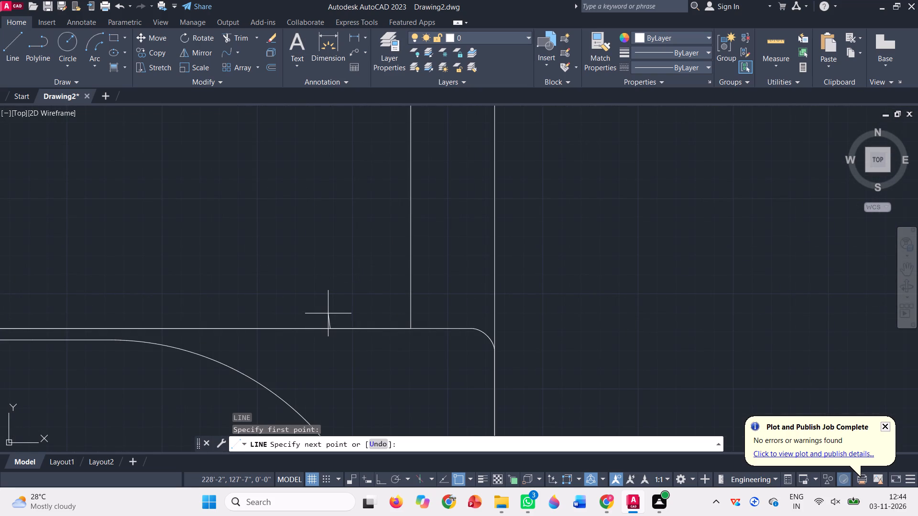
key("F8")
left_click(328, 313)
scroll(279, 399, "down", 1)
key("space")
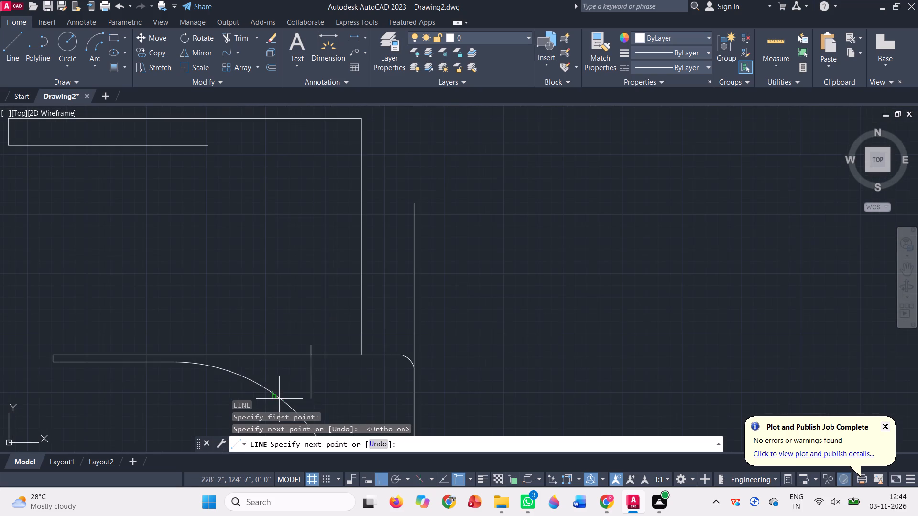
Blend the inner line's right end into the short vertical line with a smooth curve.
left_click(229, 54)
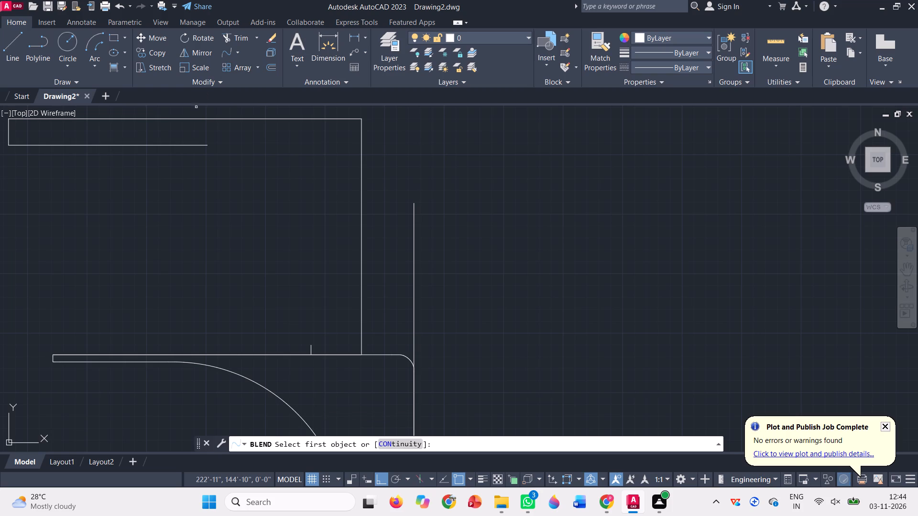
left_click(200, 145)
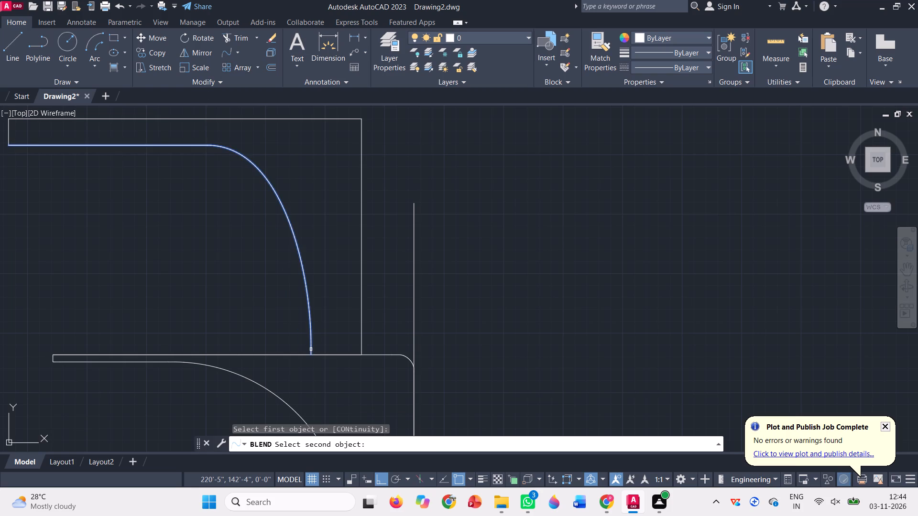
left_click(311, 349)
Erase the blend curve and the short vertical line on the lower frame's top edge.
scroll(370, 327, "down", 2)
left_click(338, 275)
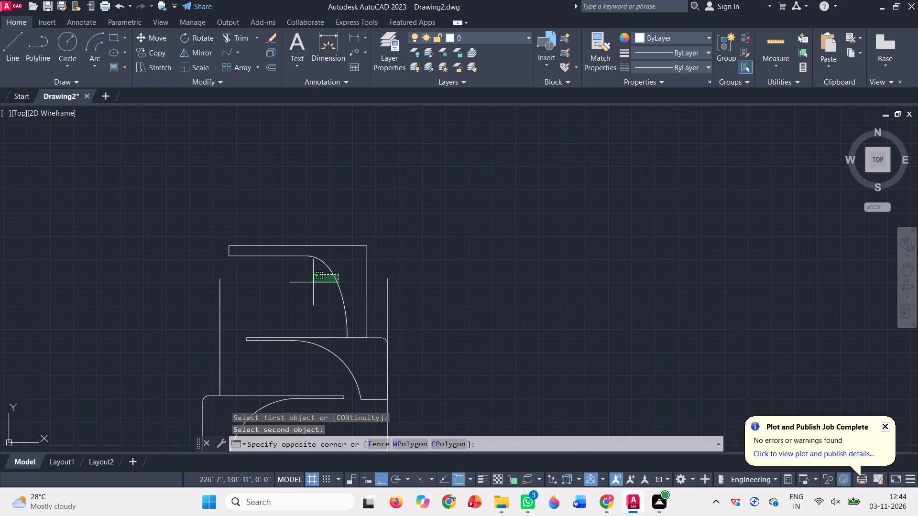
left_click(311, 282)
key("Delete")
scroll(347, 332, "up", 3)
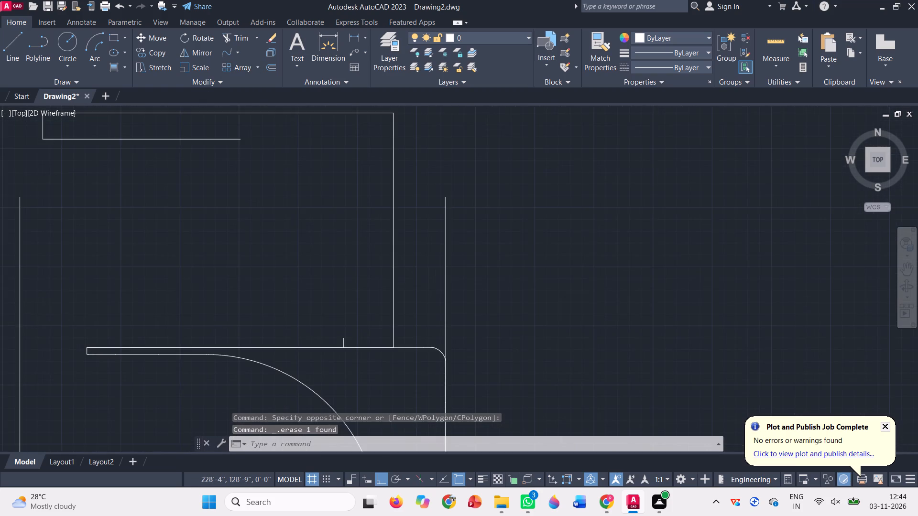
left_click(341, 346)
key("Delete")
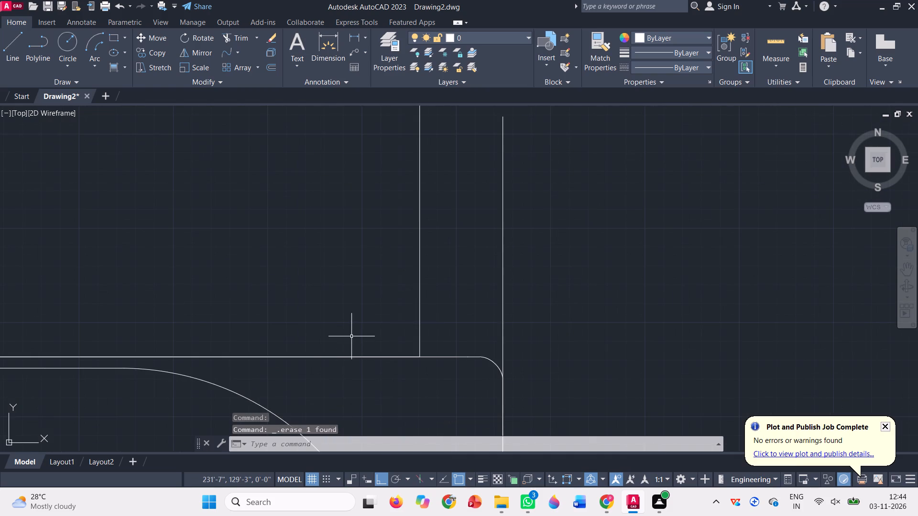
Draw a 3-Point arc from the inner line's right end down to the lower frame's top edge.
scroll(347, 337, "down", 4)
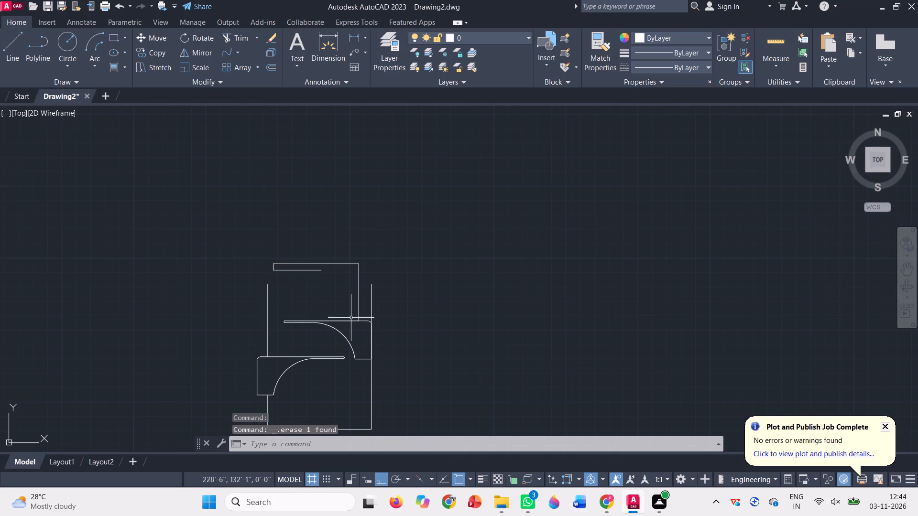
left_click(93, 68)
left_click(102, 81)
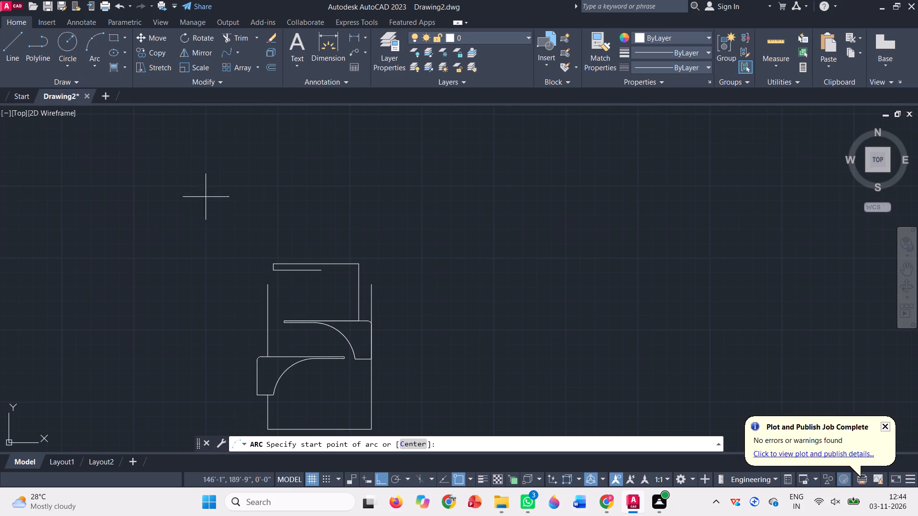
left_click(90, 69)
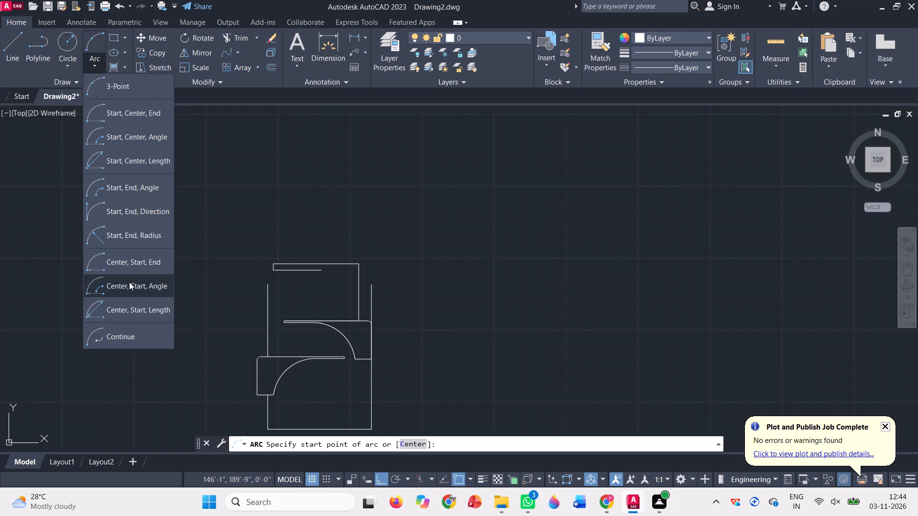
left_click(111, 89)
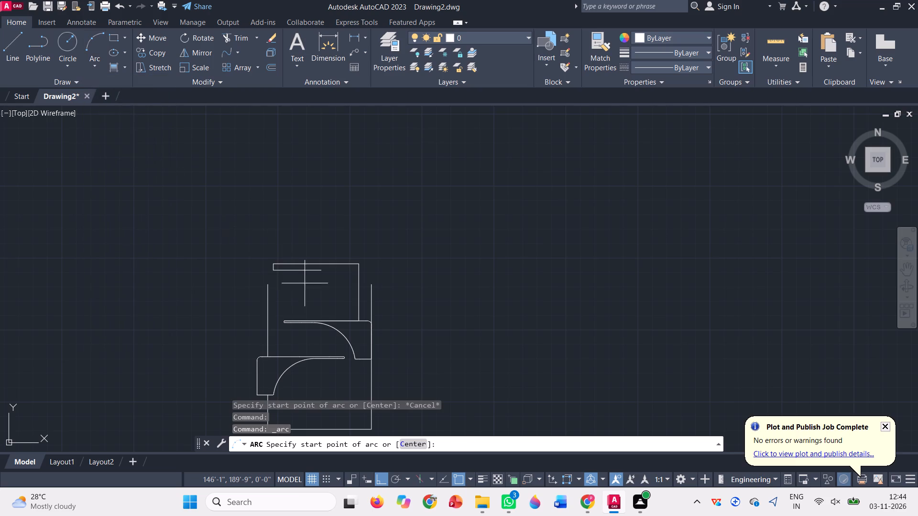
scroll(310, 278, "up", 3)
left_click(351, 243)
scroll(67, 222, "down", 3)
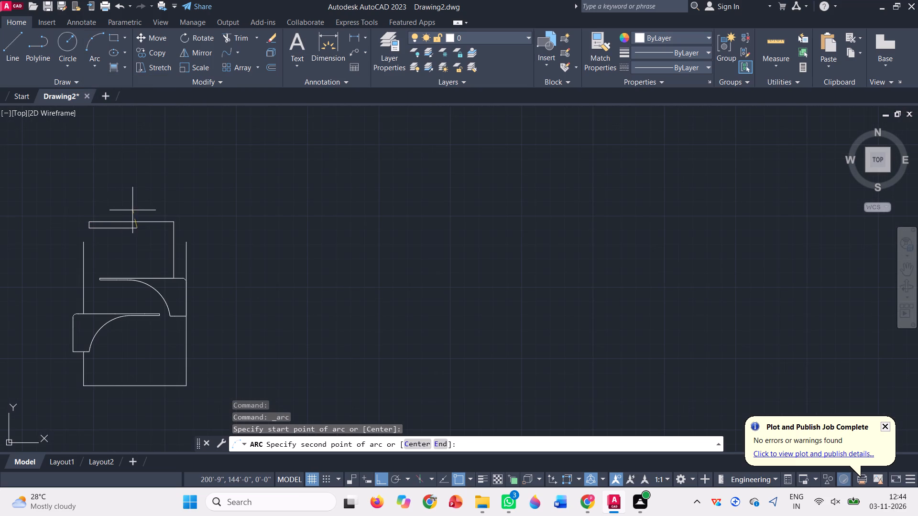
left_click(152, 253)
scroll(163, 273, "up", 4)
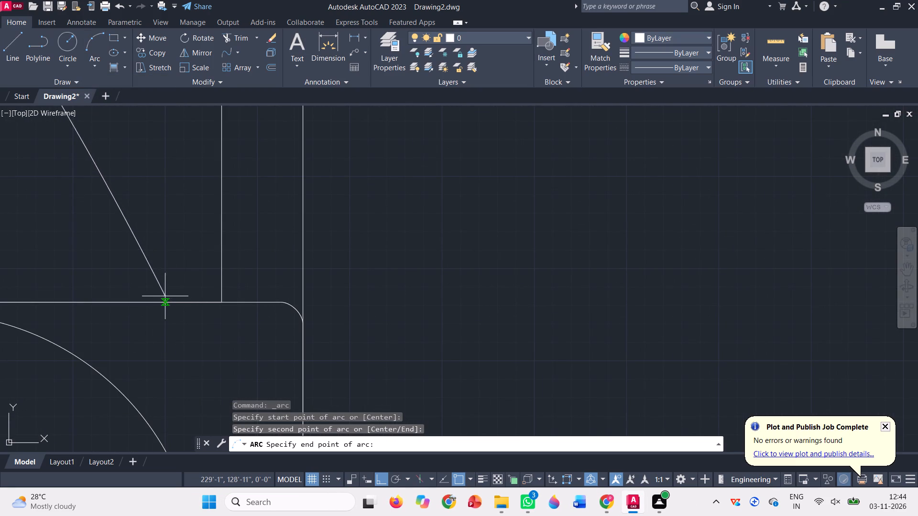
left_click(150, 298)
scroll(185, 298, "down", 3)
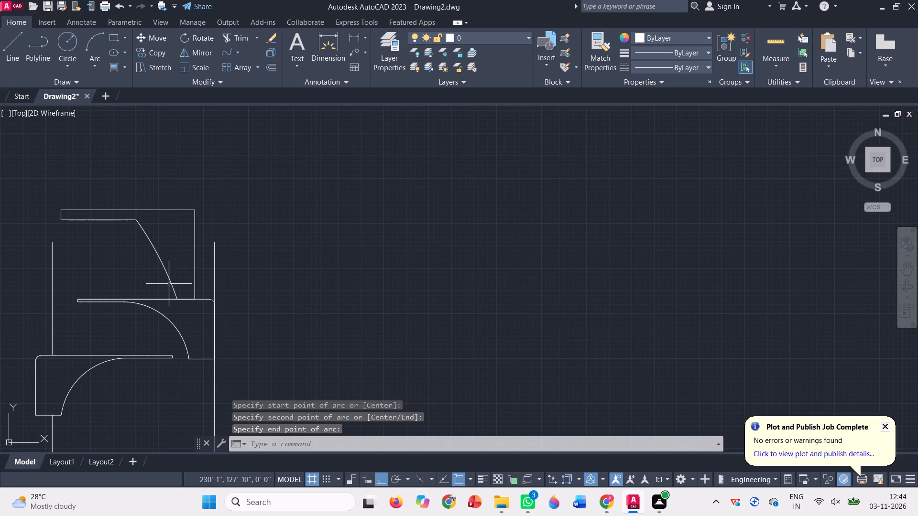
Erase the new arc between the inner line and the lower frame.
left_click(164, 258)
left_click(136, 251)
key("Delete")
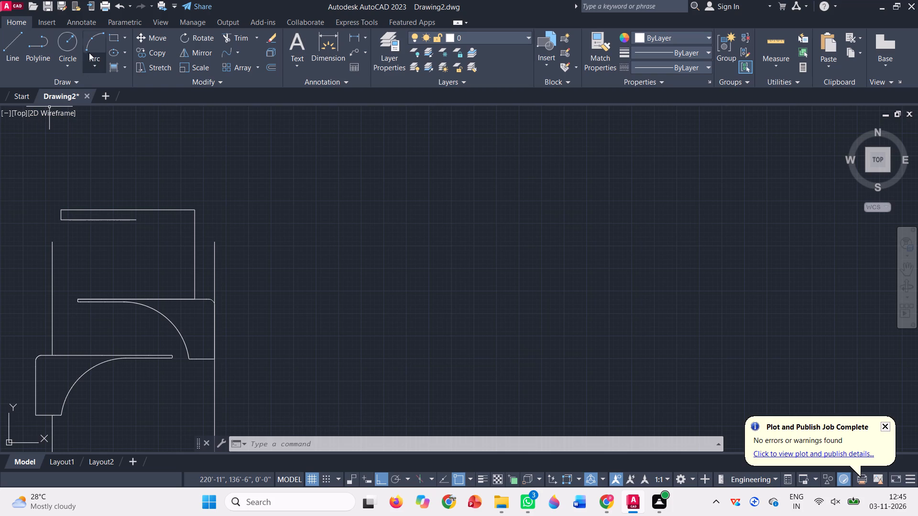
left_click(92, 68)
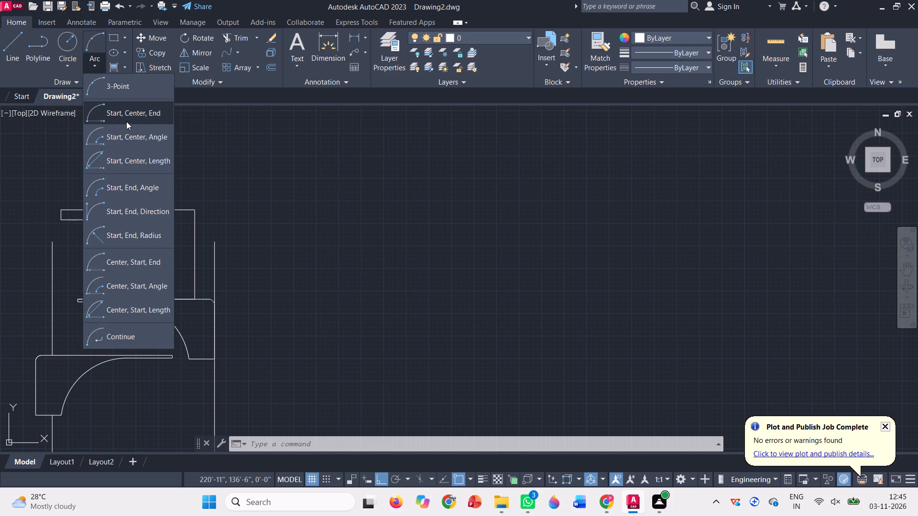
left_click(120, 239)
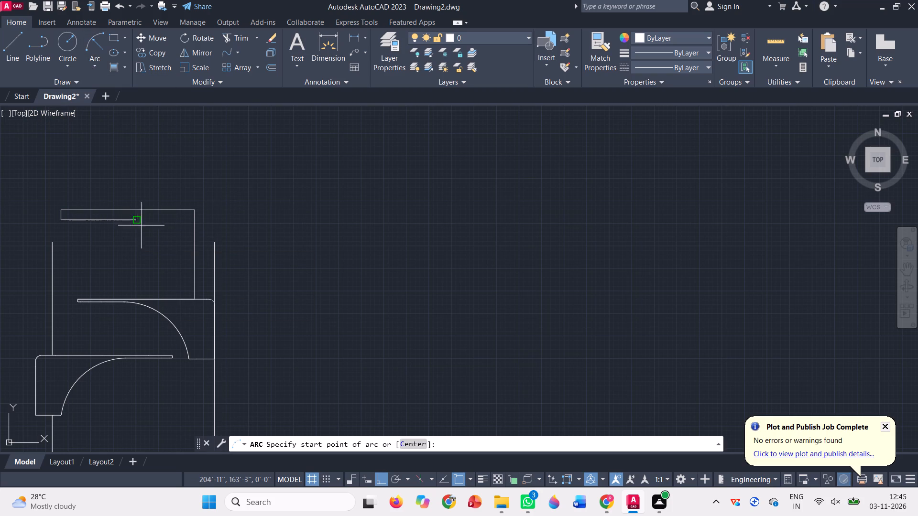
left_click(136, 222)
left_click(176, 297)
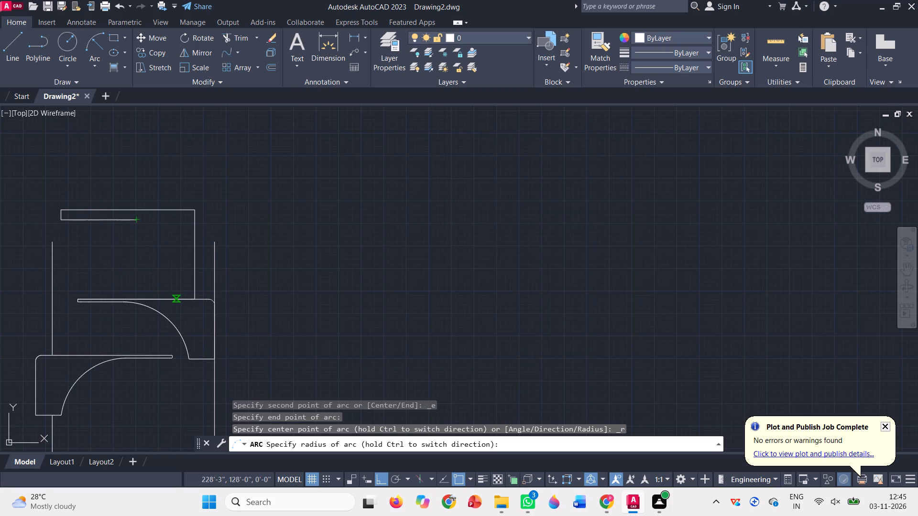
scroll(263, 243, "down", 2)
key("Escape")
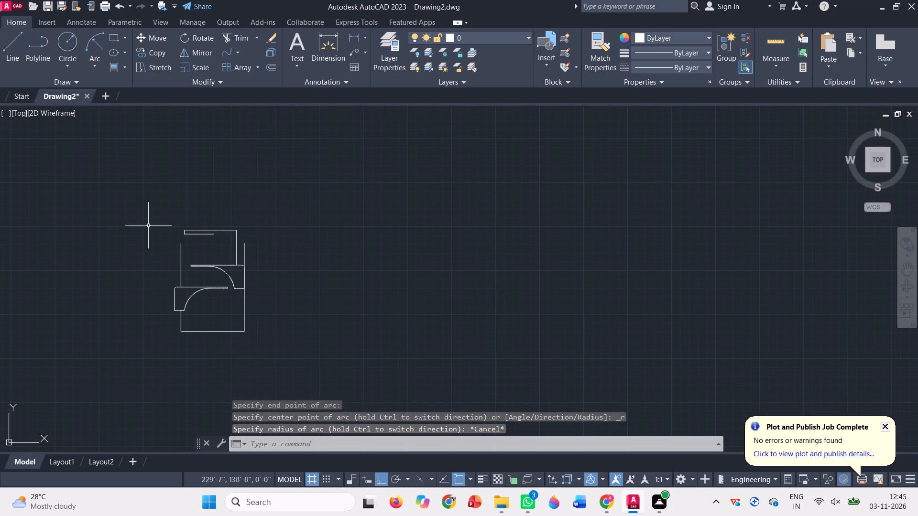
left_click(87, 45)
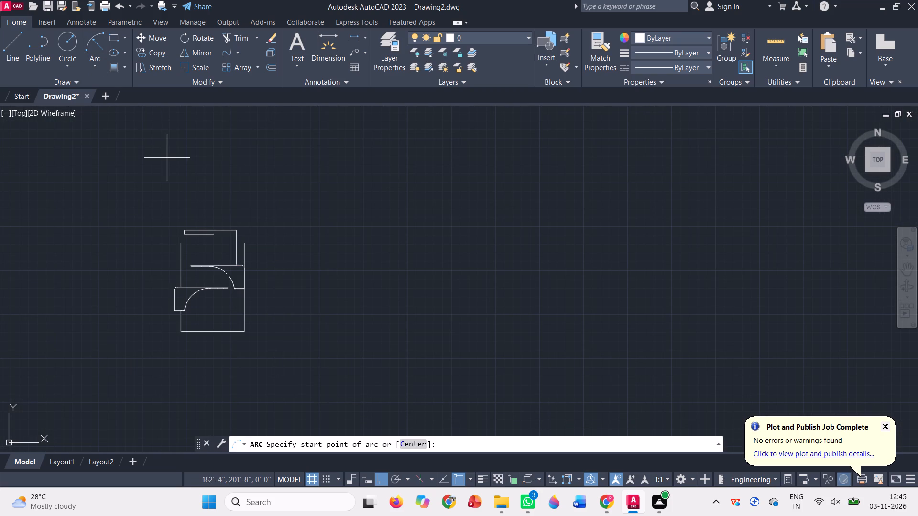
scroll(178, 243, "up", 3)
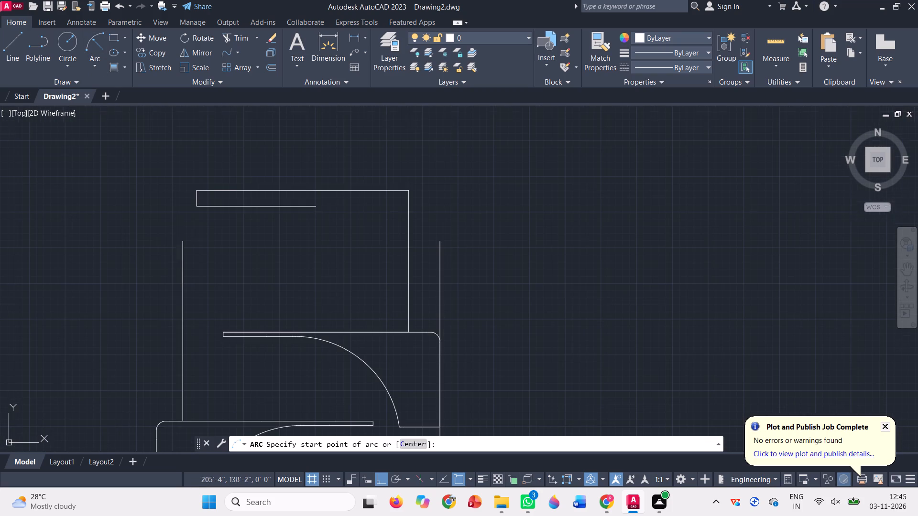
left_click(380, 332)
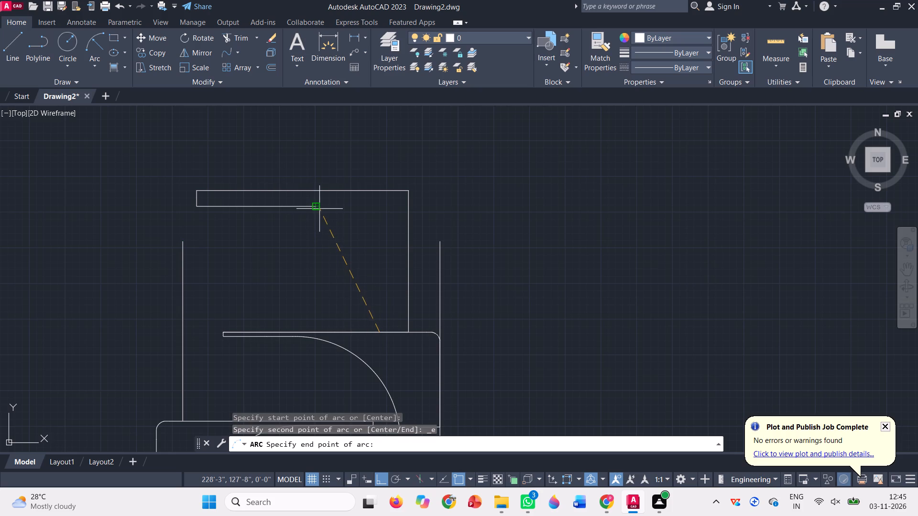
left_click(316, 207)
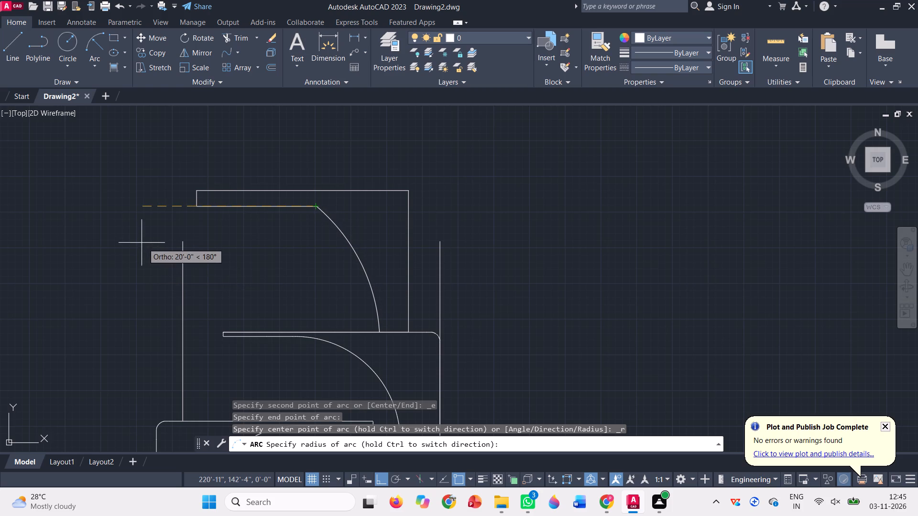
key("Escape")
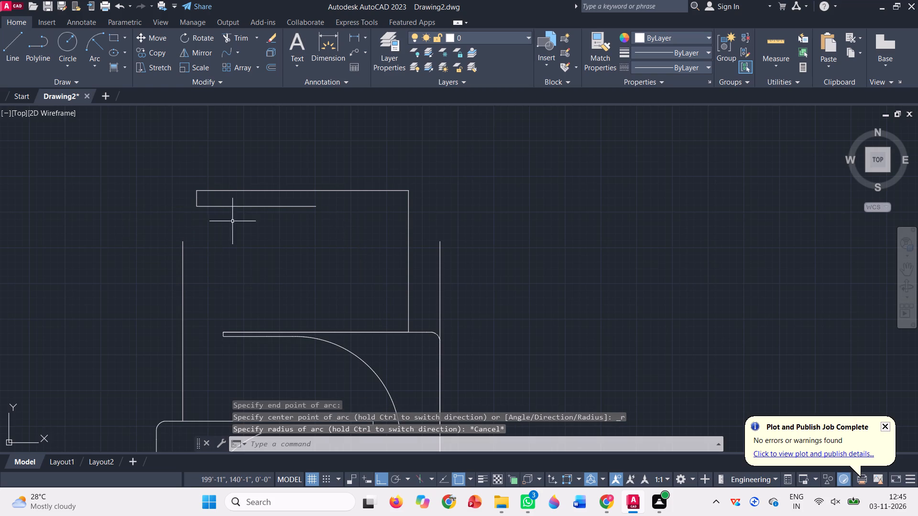
Draw a short vertical cutting line across the inner line near its right end and trim off the inner line's stub beyond it.
key("l")
key("Return")
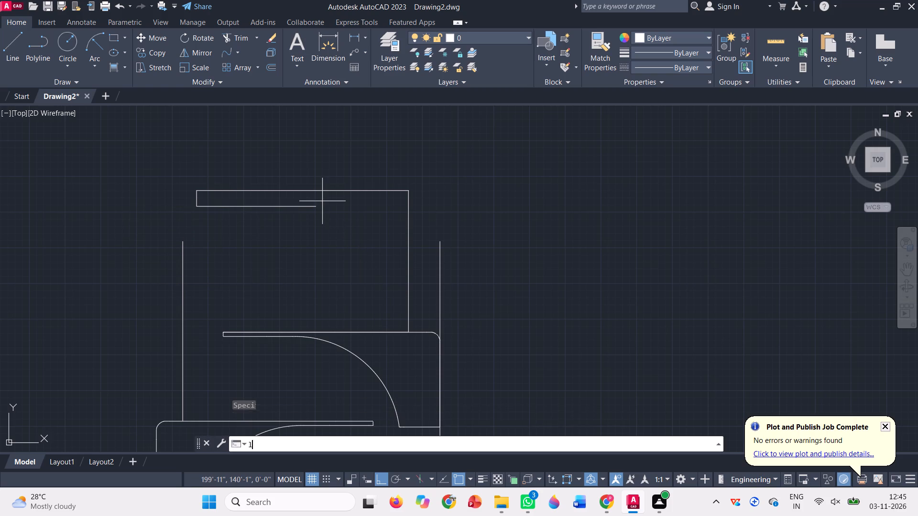
scroll(303, 216, "up", 2)
left_click(303, 216)
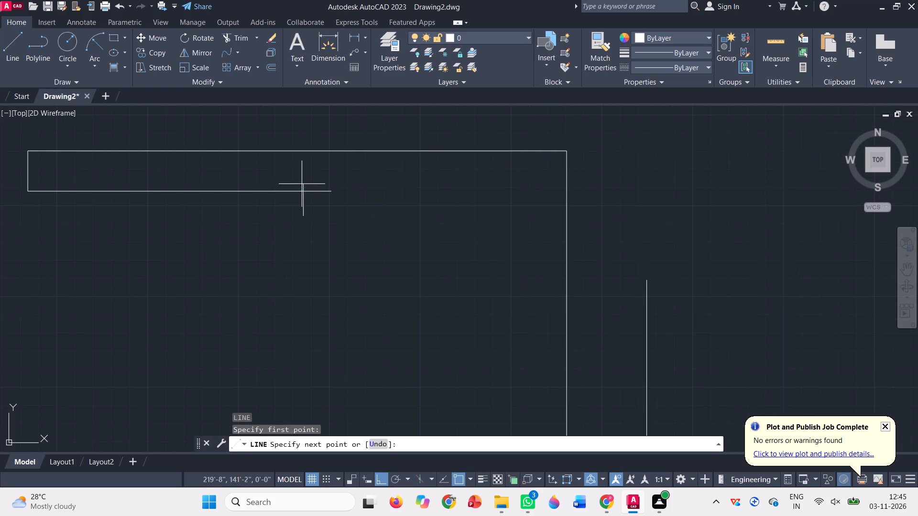
left_click(302, 184)
scroll(250, 257, "down", 2)
key("space")
left_click(232, 36)
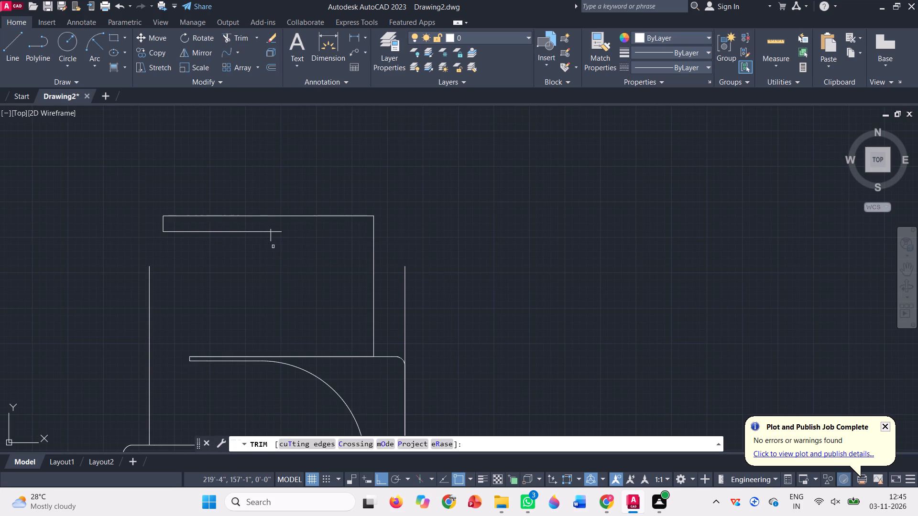
scroll(273, 247, "up", 2)
left_click(275, 215)
left_click(280, 198)
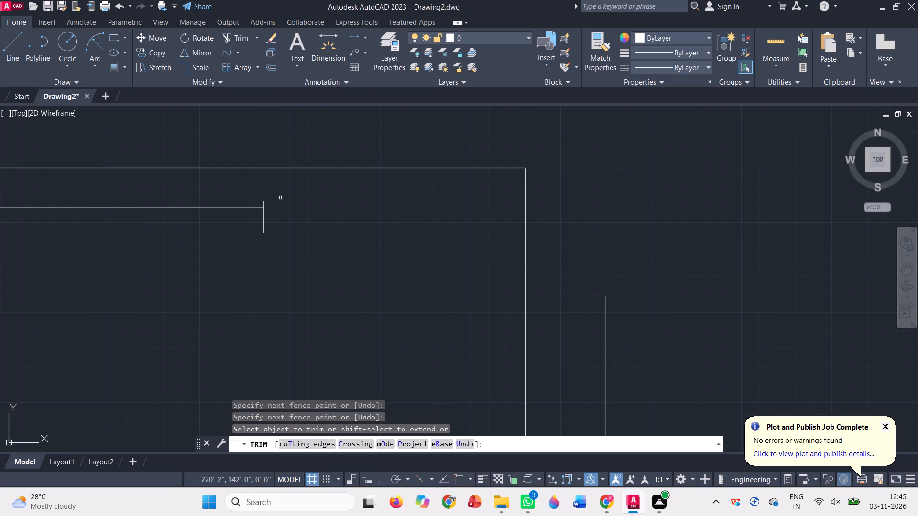
key("Escape")
Erase the short vertical cutting line at the inner line's right end.
left_click(276, 227)
left_click(255, 223)
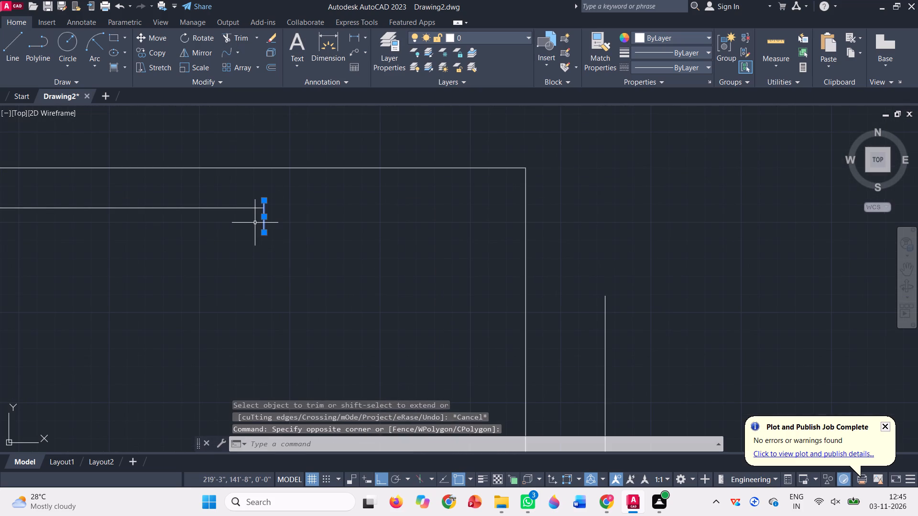
key("Delete")
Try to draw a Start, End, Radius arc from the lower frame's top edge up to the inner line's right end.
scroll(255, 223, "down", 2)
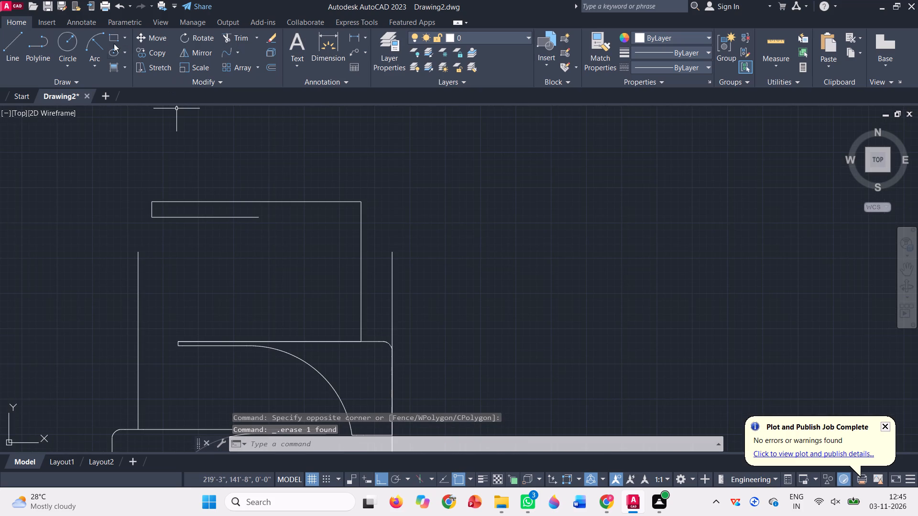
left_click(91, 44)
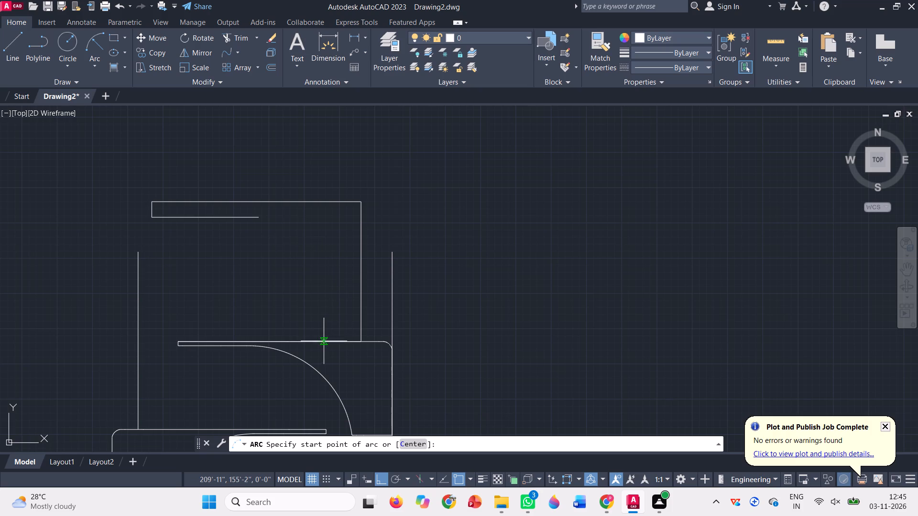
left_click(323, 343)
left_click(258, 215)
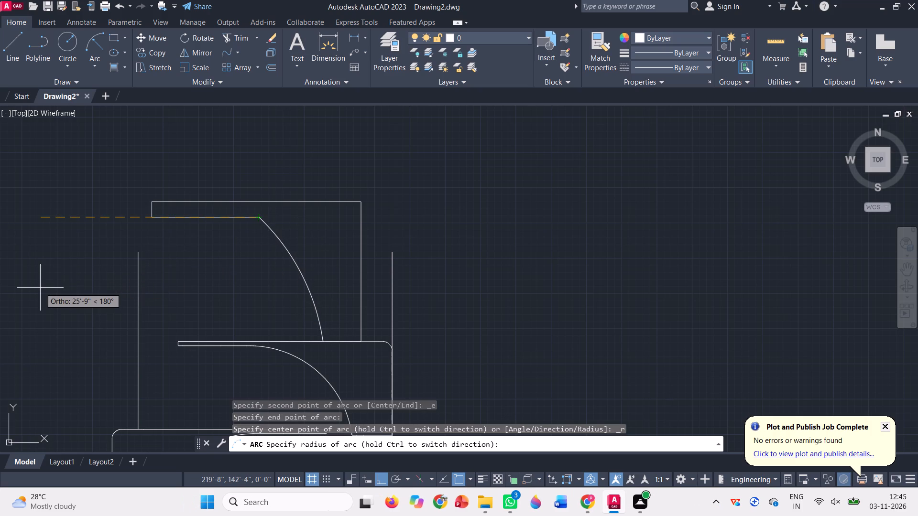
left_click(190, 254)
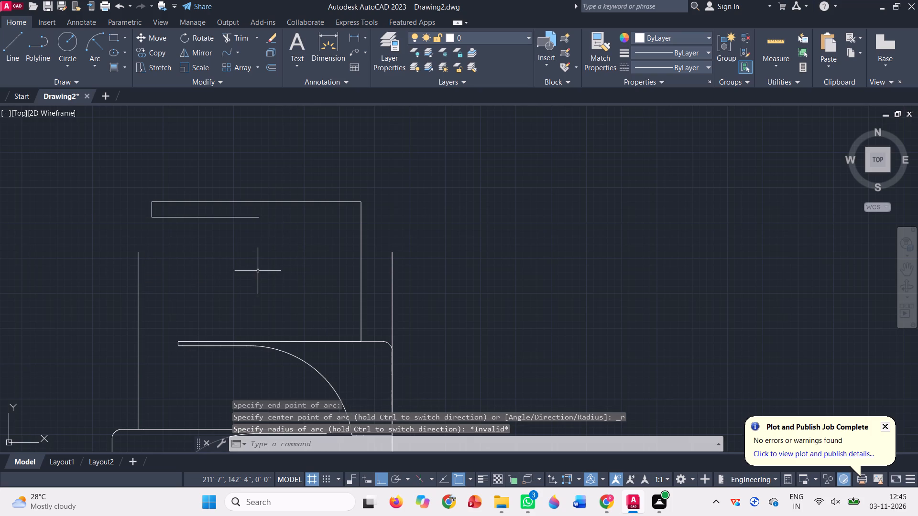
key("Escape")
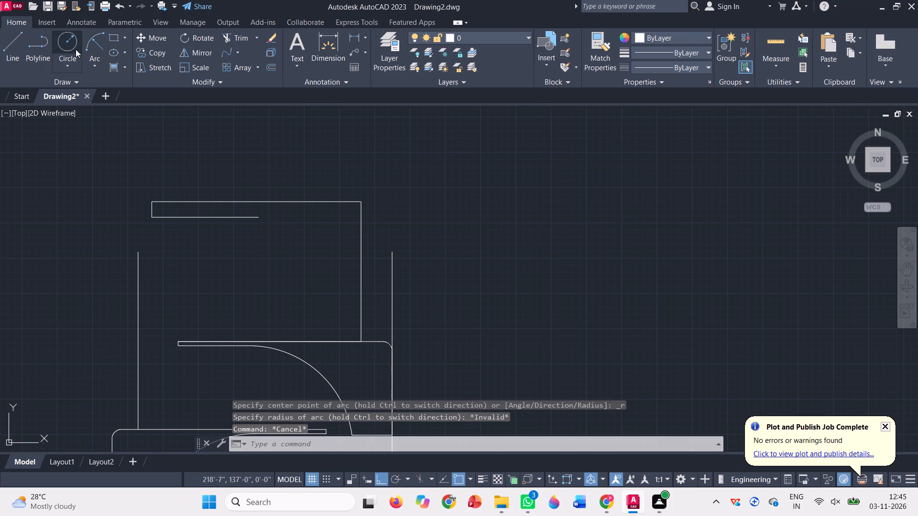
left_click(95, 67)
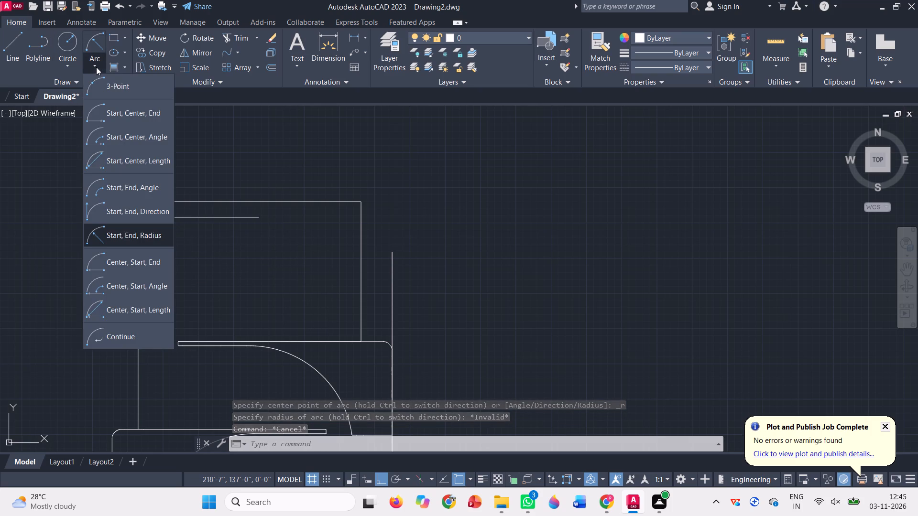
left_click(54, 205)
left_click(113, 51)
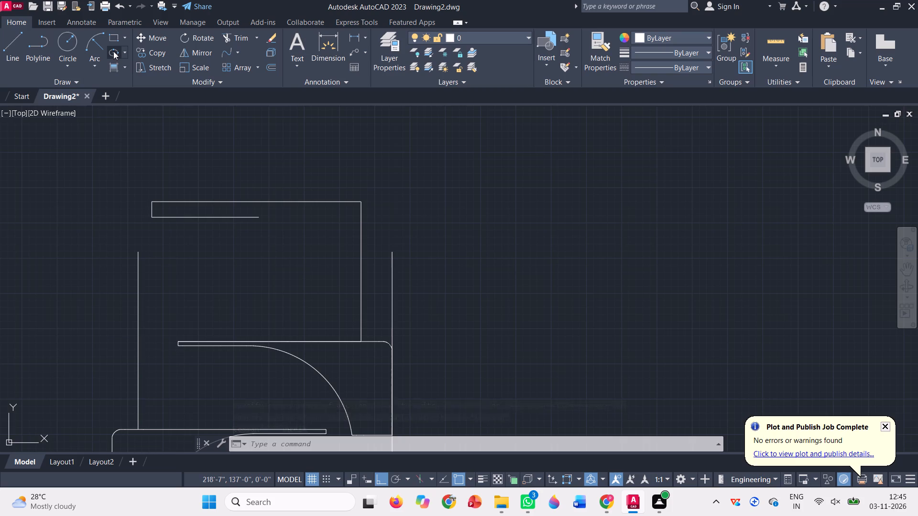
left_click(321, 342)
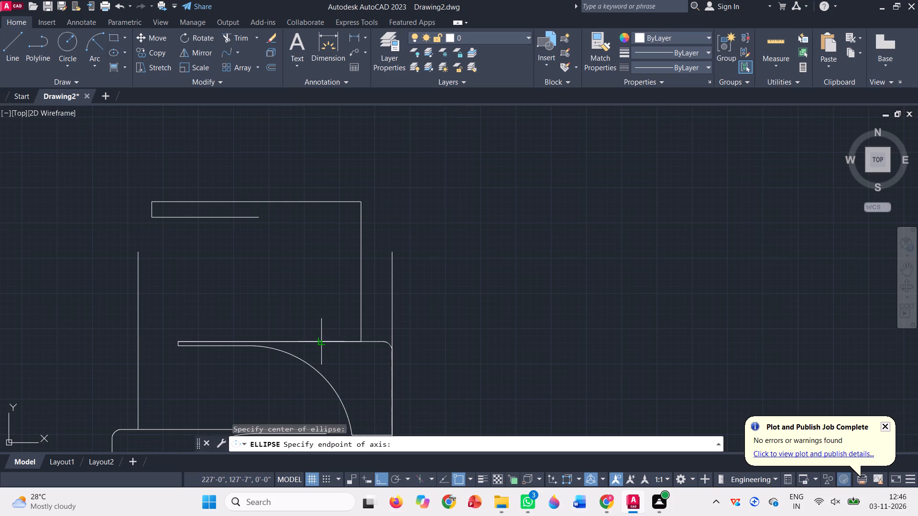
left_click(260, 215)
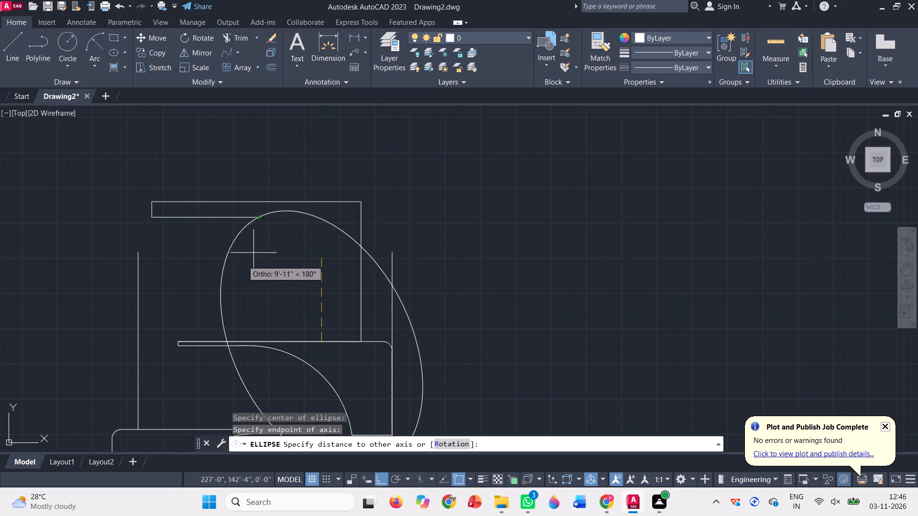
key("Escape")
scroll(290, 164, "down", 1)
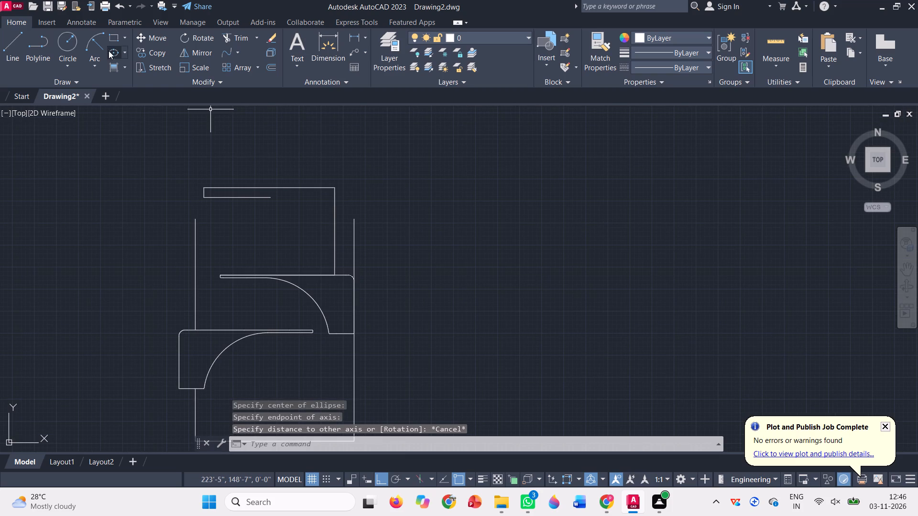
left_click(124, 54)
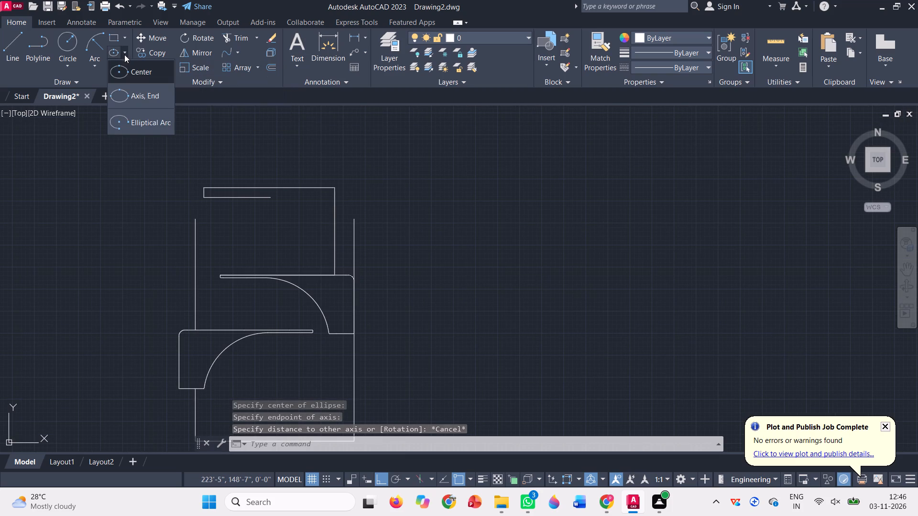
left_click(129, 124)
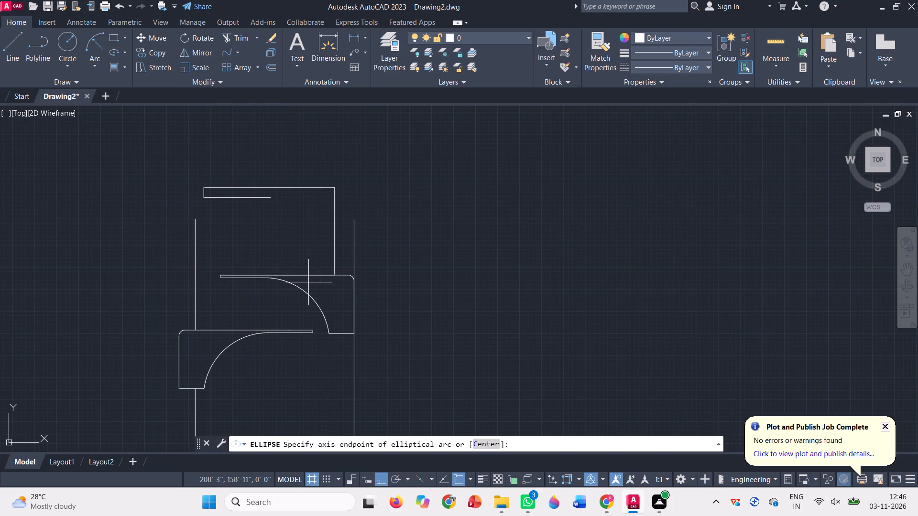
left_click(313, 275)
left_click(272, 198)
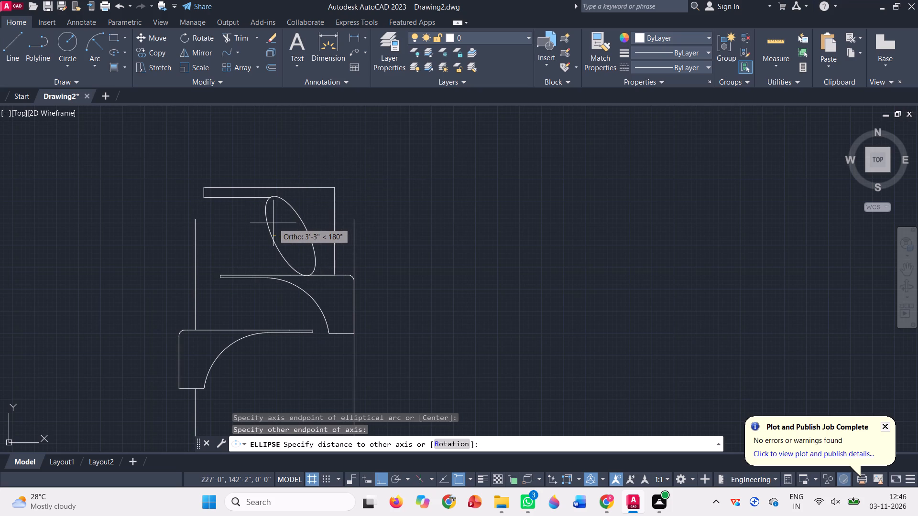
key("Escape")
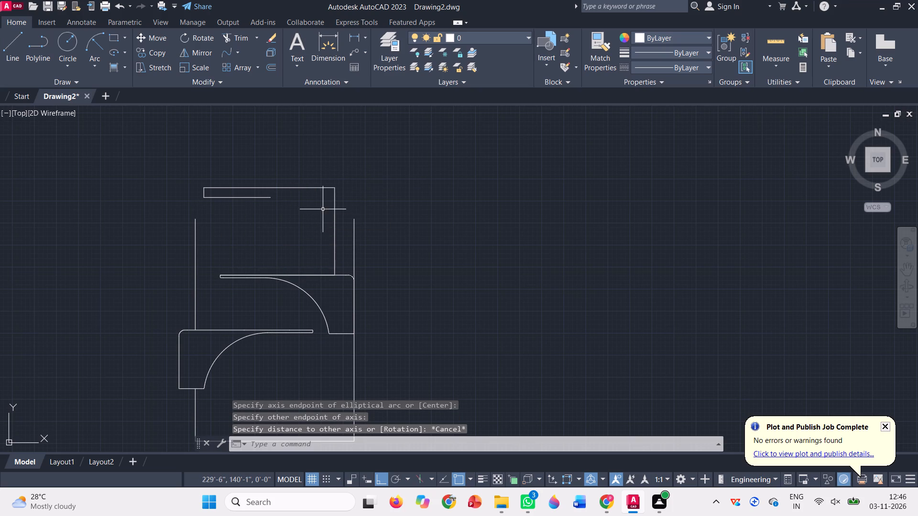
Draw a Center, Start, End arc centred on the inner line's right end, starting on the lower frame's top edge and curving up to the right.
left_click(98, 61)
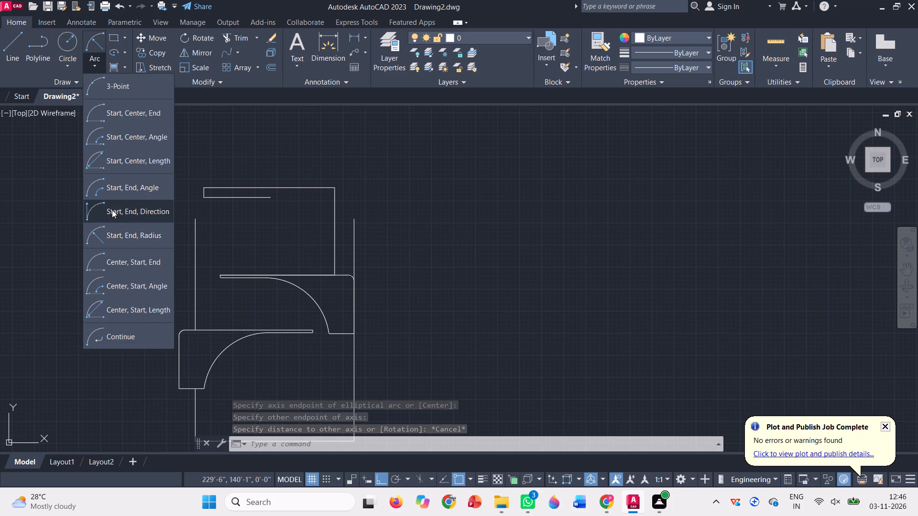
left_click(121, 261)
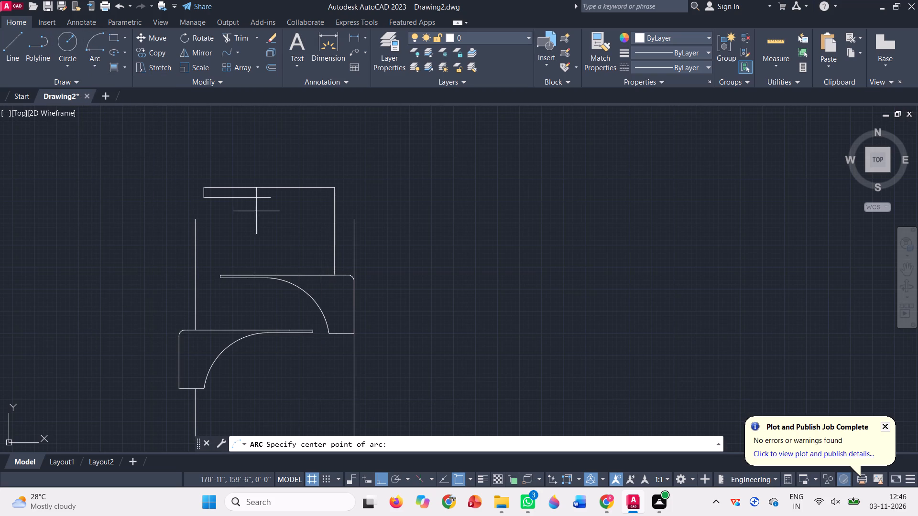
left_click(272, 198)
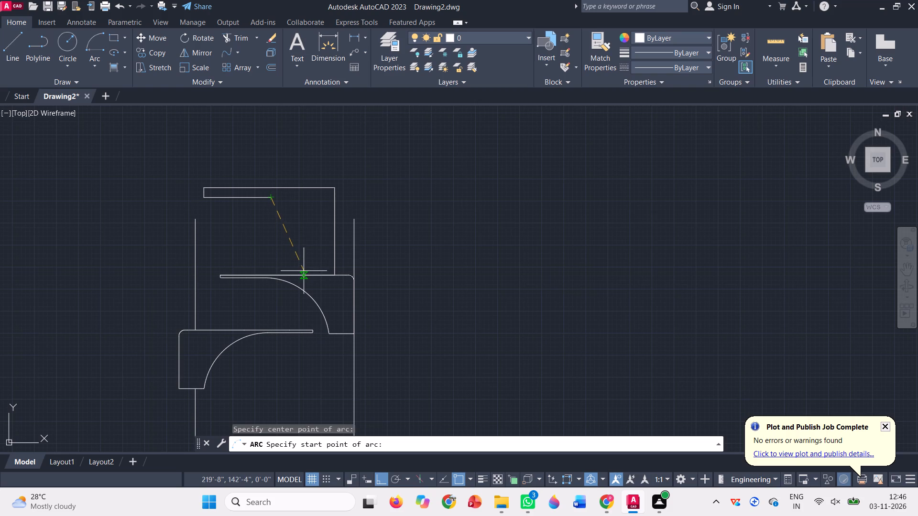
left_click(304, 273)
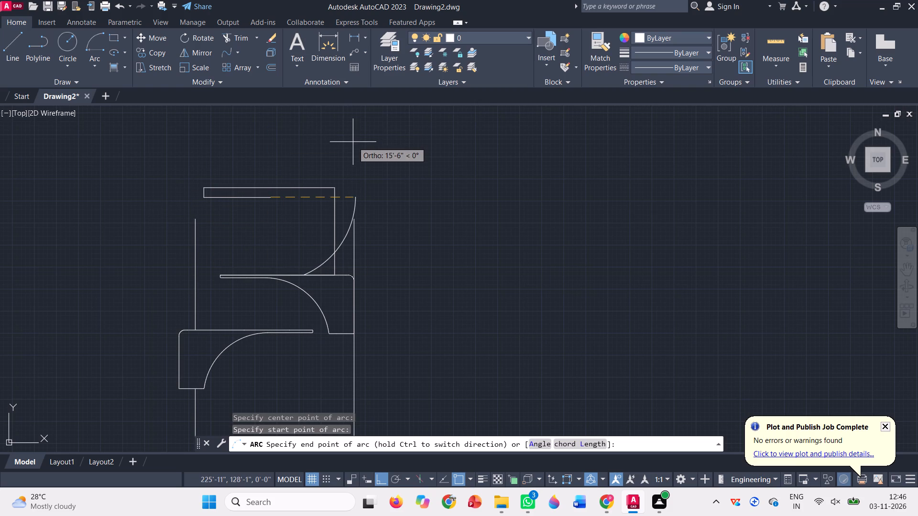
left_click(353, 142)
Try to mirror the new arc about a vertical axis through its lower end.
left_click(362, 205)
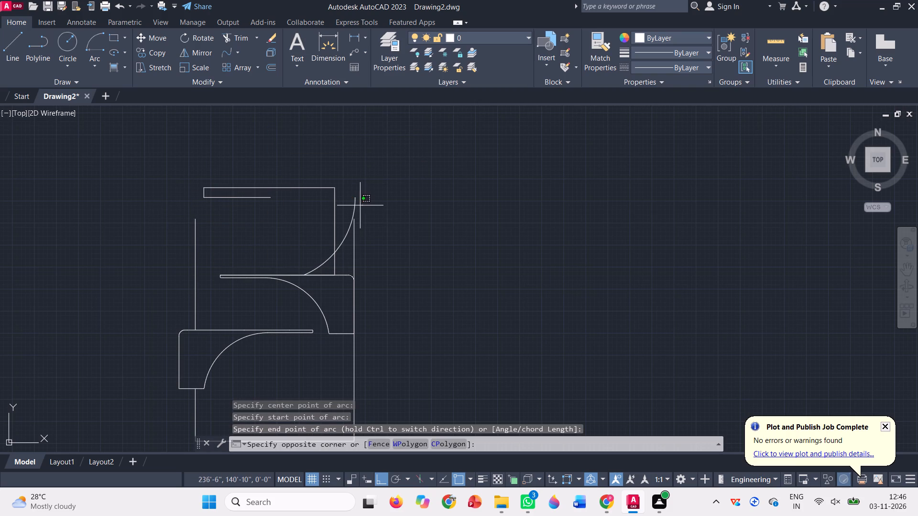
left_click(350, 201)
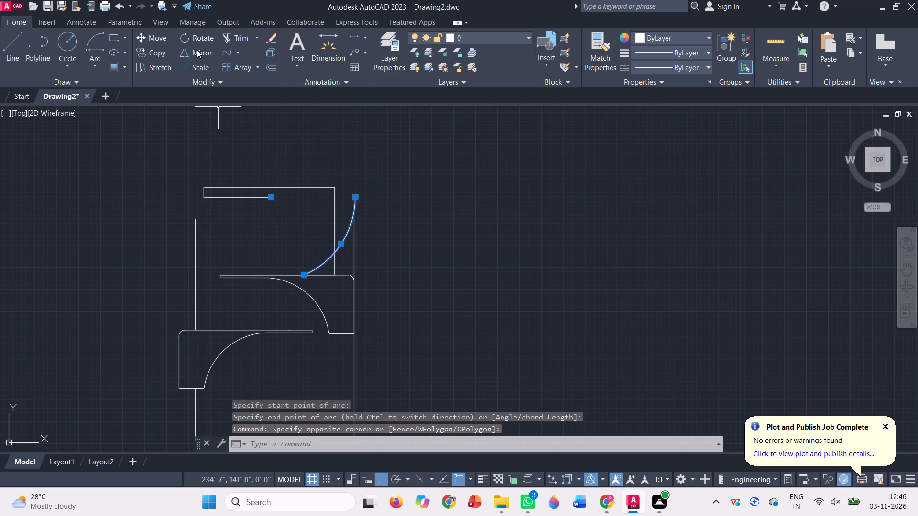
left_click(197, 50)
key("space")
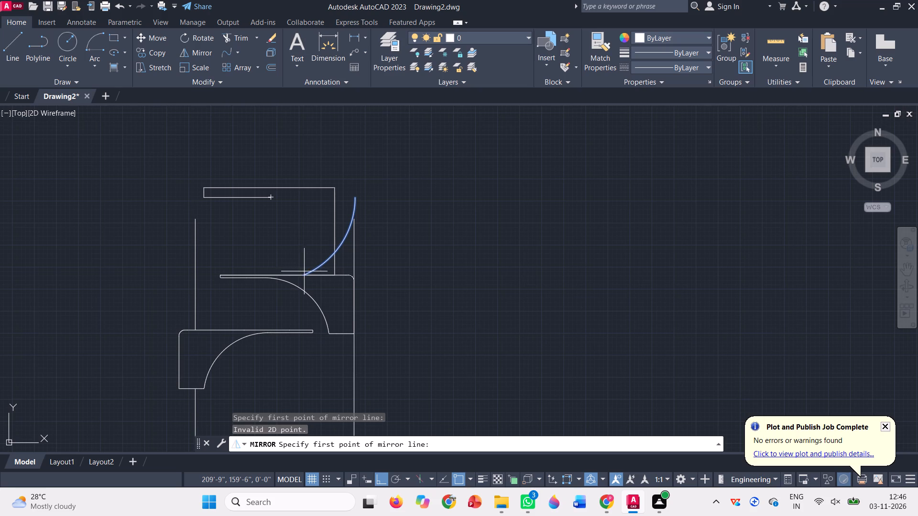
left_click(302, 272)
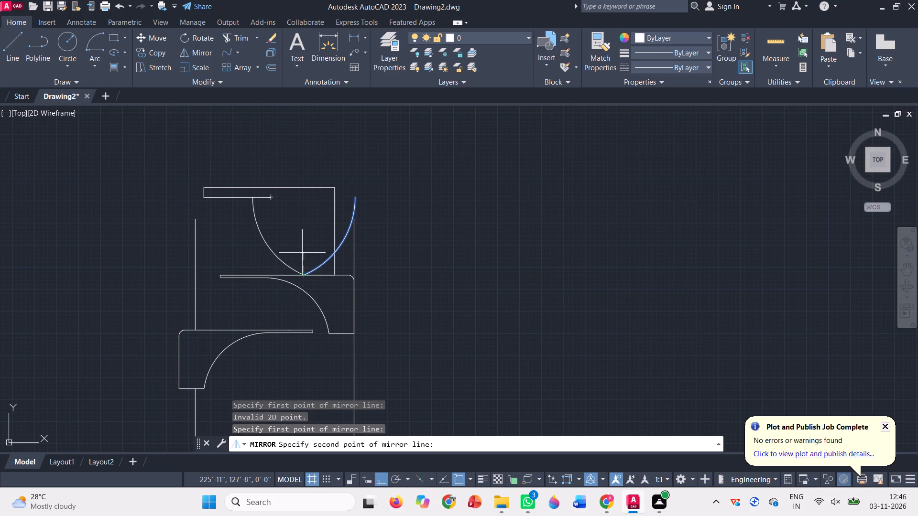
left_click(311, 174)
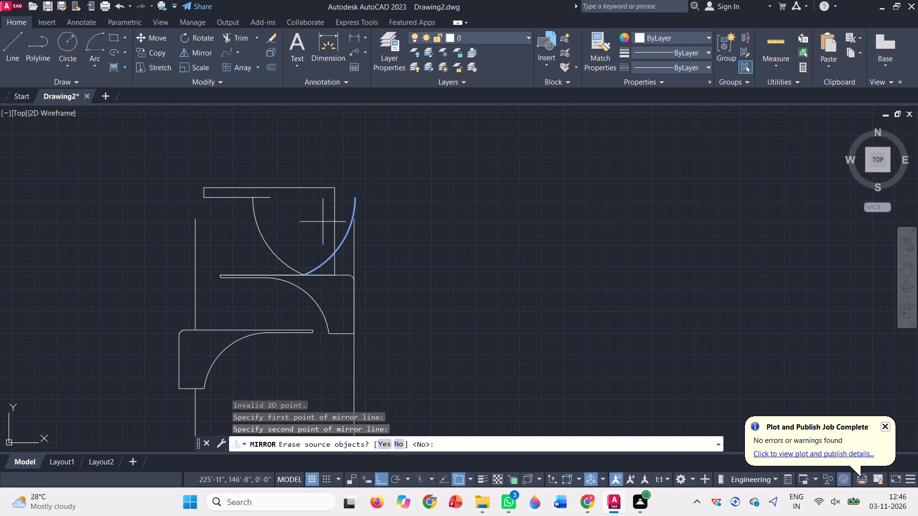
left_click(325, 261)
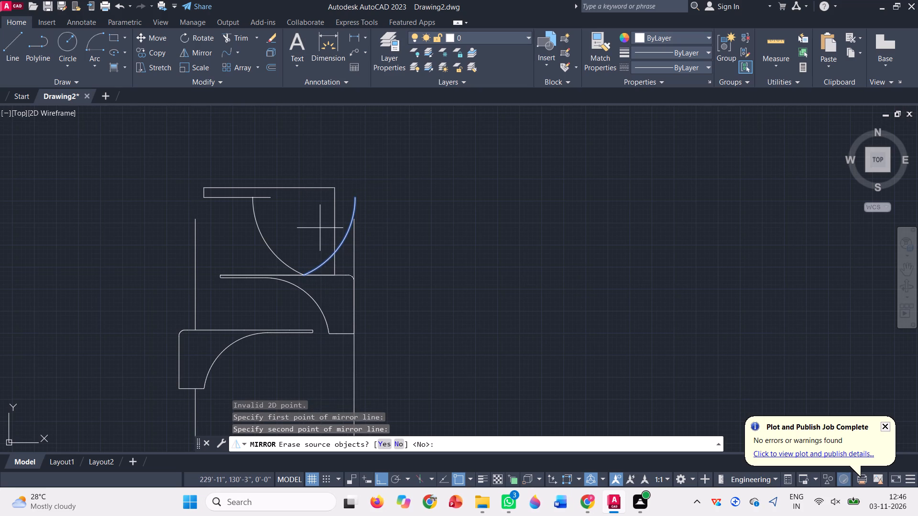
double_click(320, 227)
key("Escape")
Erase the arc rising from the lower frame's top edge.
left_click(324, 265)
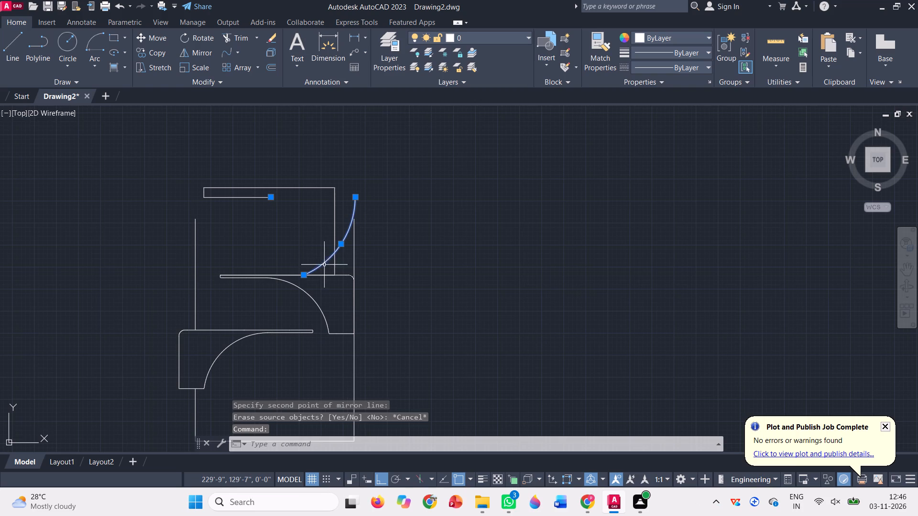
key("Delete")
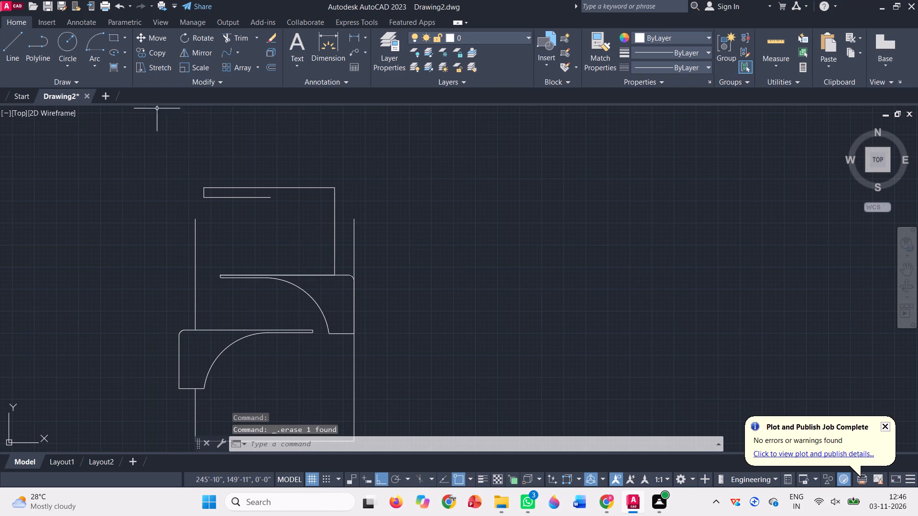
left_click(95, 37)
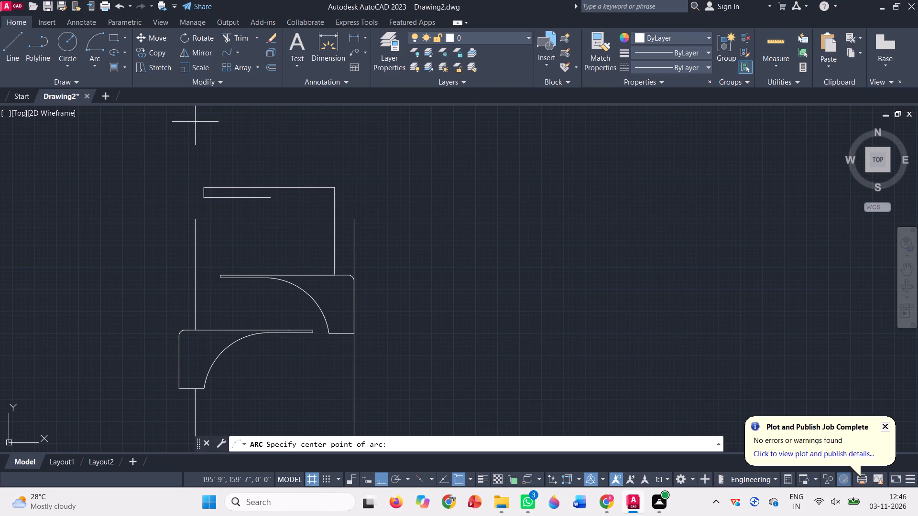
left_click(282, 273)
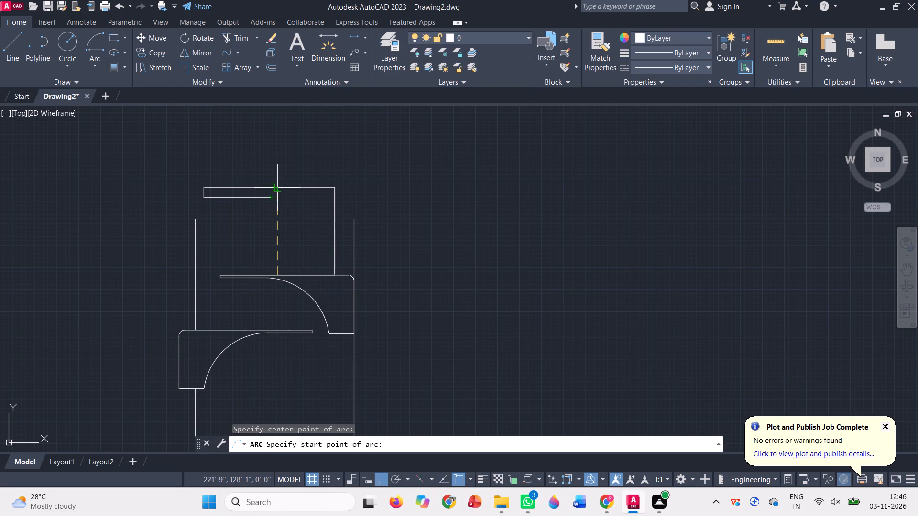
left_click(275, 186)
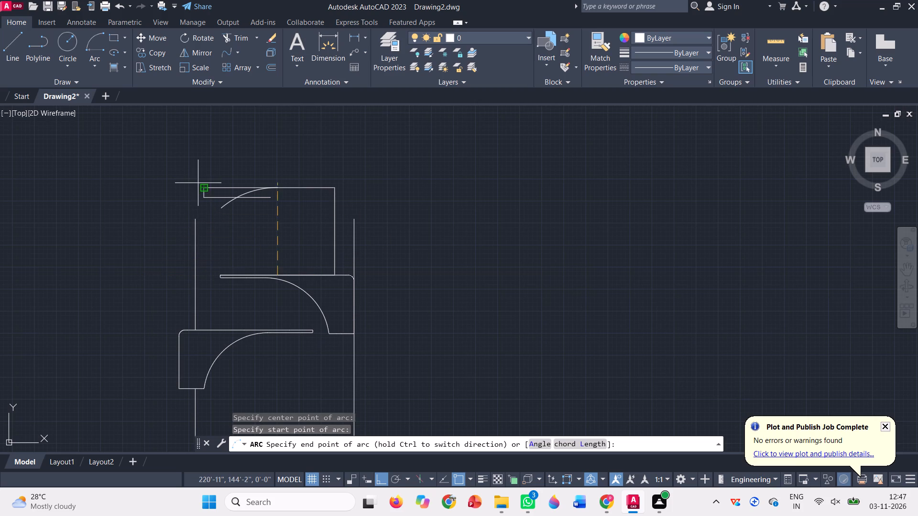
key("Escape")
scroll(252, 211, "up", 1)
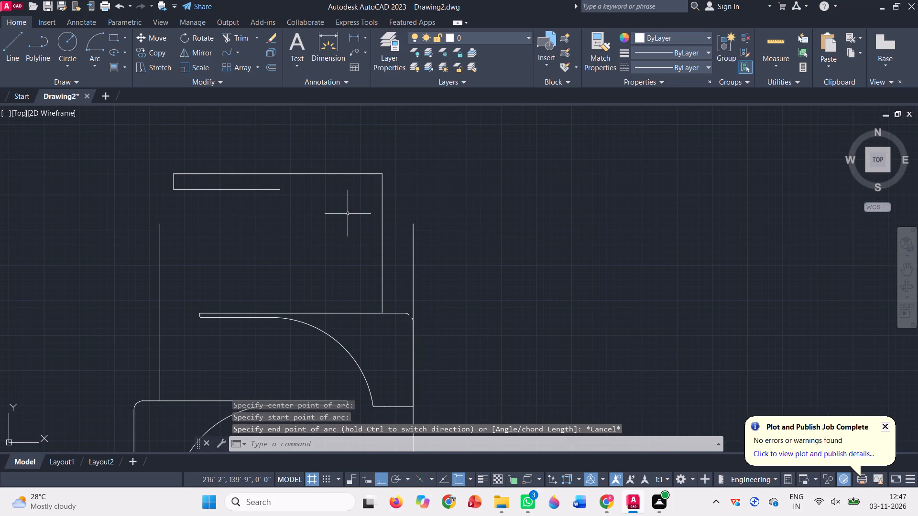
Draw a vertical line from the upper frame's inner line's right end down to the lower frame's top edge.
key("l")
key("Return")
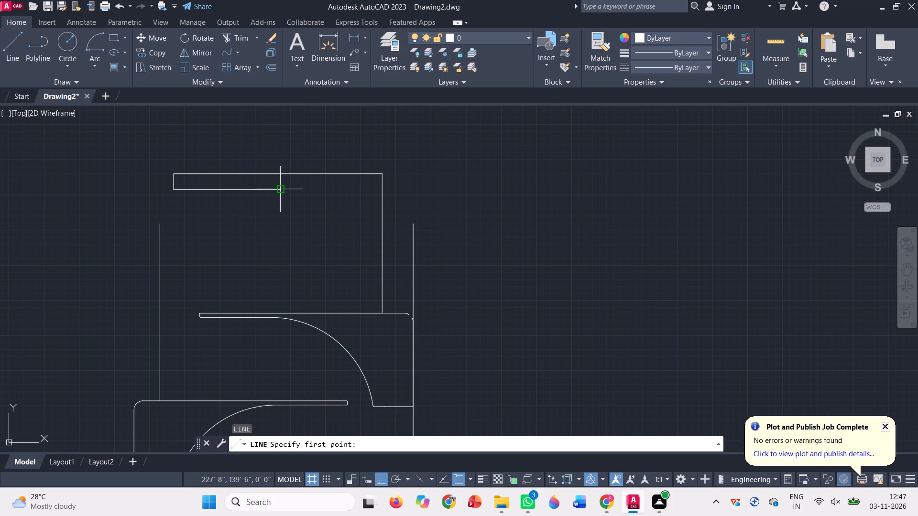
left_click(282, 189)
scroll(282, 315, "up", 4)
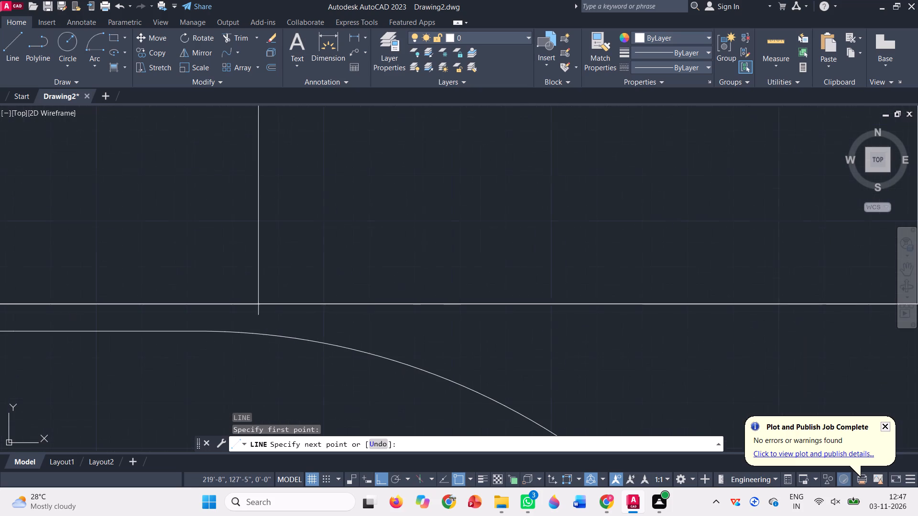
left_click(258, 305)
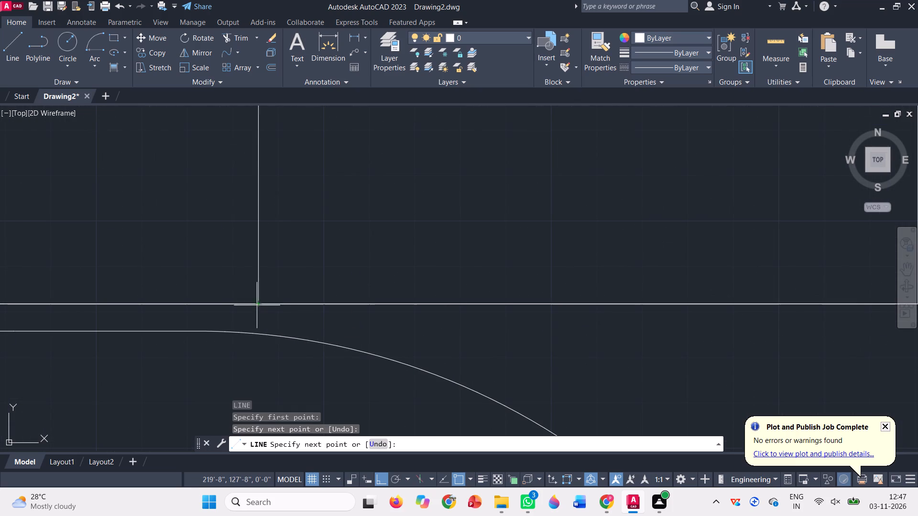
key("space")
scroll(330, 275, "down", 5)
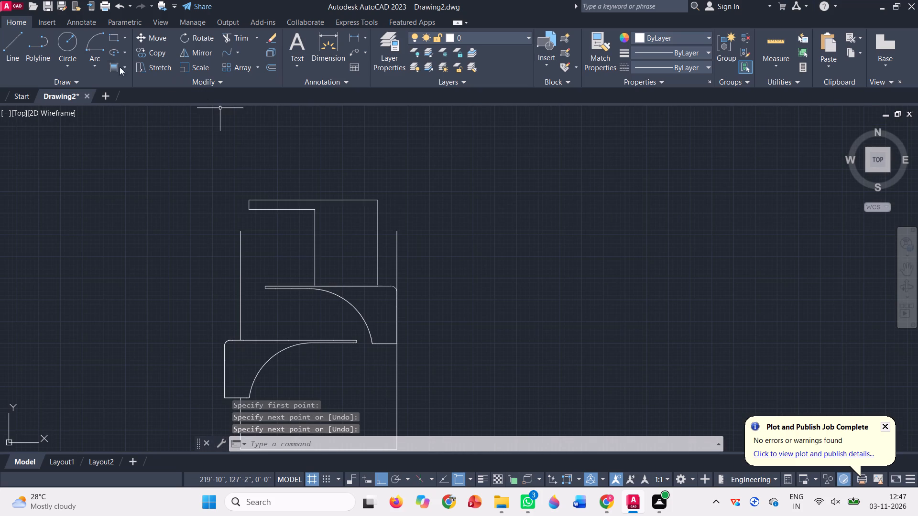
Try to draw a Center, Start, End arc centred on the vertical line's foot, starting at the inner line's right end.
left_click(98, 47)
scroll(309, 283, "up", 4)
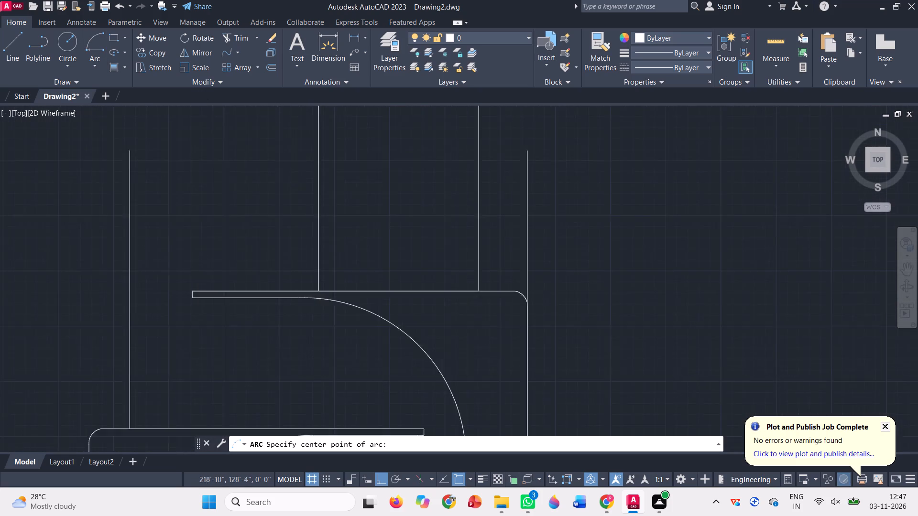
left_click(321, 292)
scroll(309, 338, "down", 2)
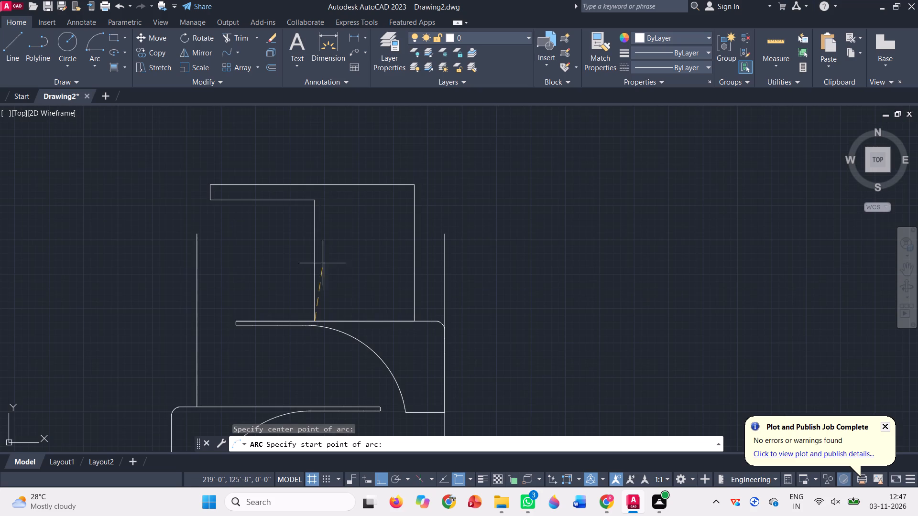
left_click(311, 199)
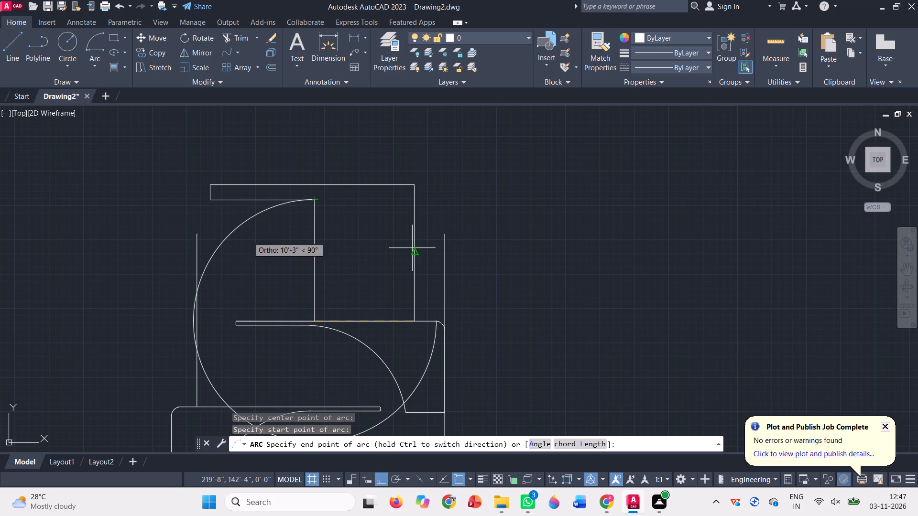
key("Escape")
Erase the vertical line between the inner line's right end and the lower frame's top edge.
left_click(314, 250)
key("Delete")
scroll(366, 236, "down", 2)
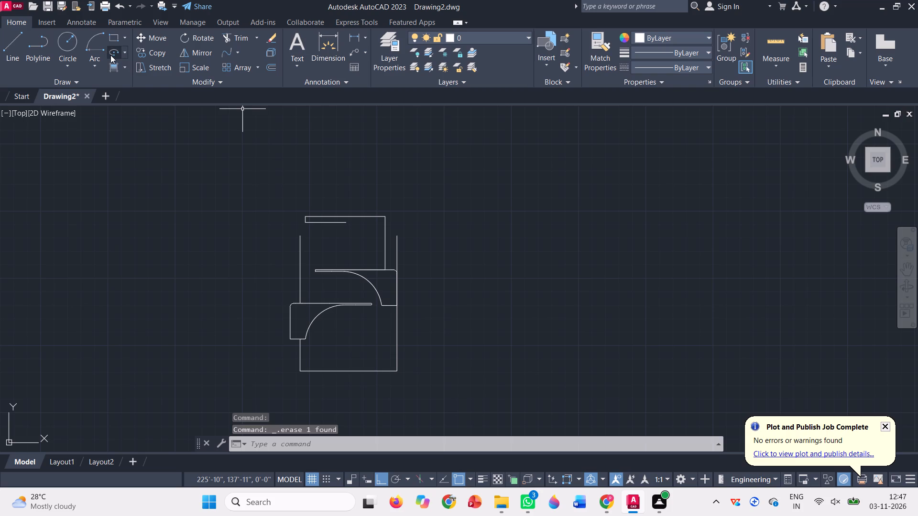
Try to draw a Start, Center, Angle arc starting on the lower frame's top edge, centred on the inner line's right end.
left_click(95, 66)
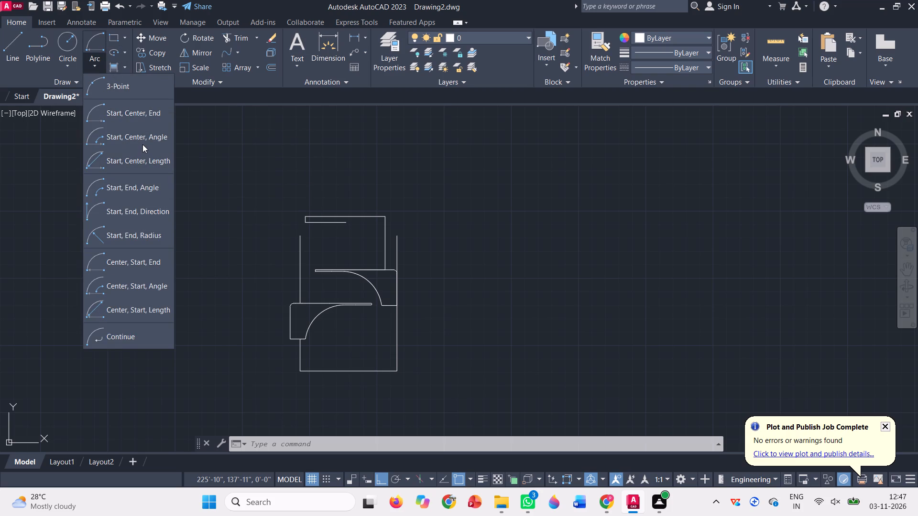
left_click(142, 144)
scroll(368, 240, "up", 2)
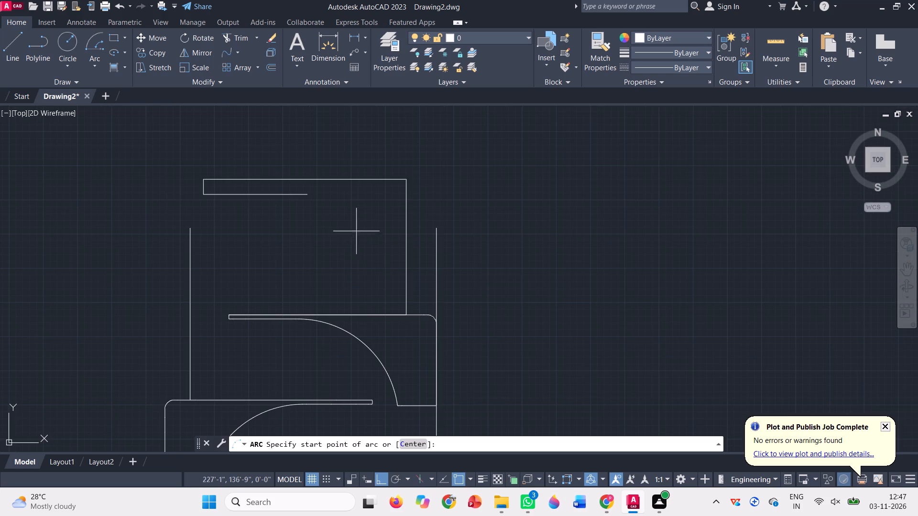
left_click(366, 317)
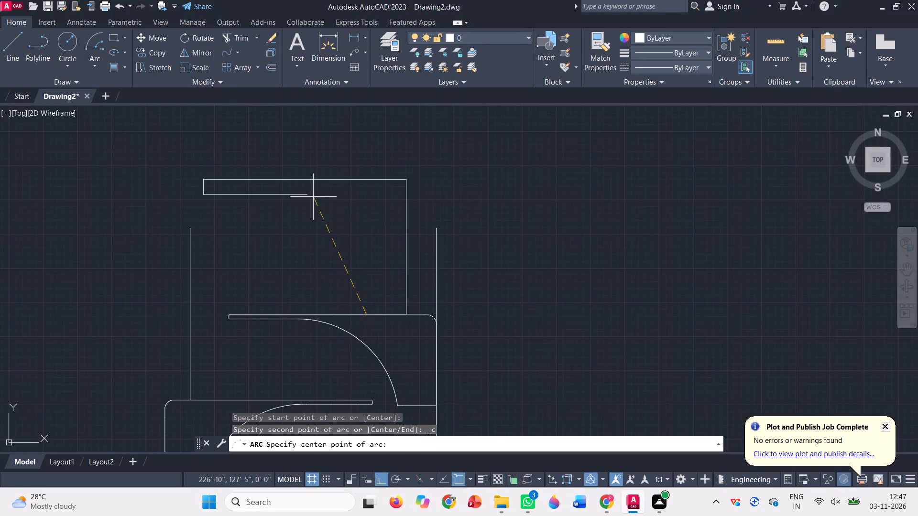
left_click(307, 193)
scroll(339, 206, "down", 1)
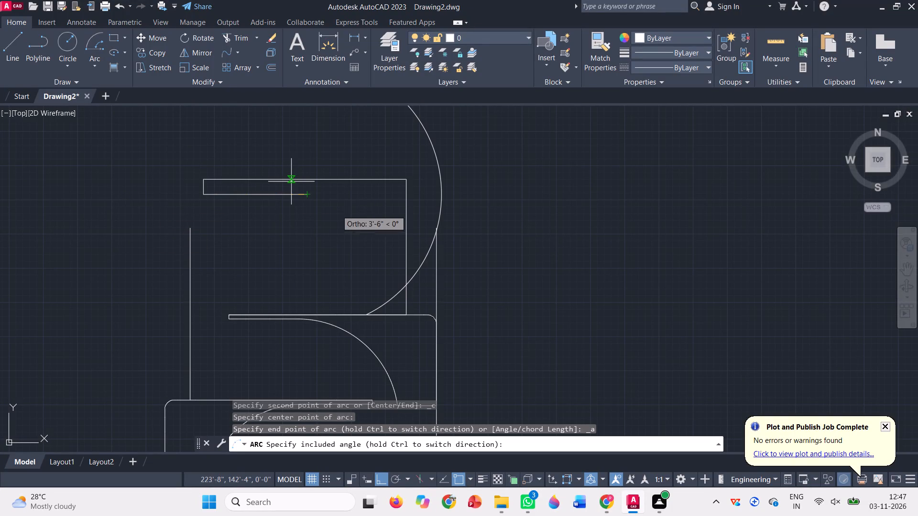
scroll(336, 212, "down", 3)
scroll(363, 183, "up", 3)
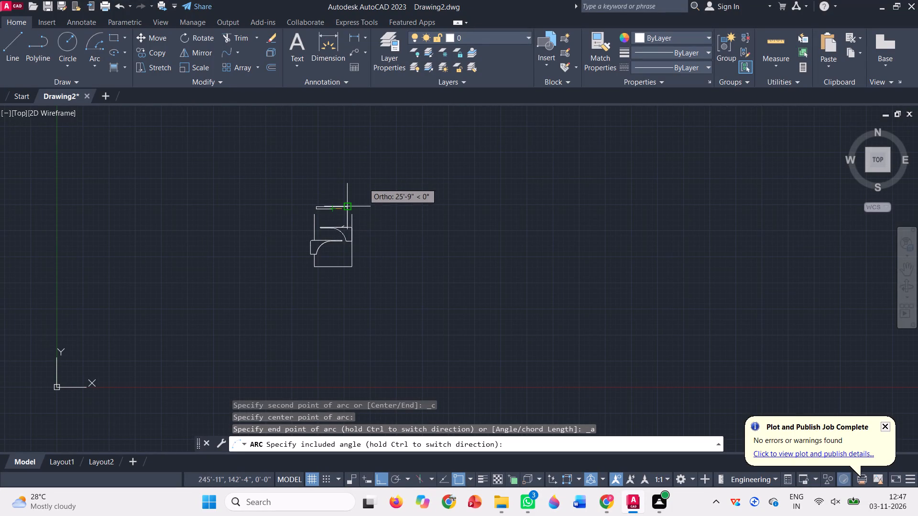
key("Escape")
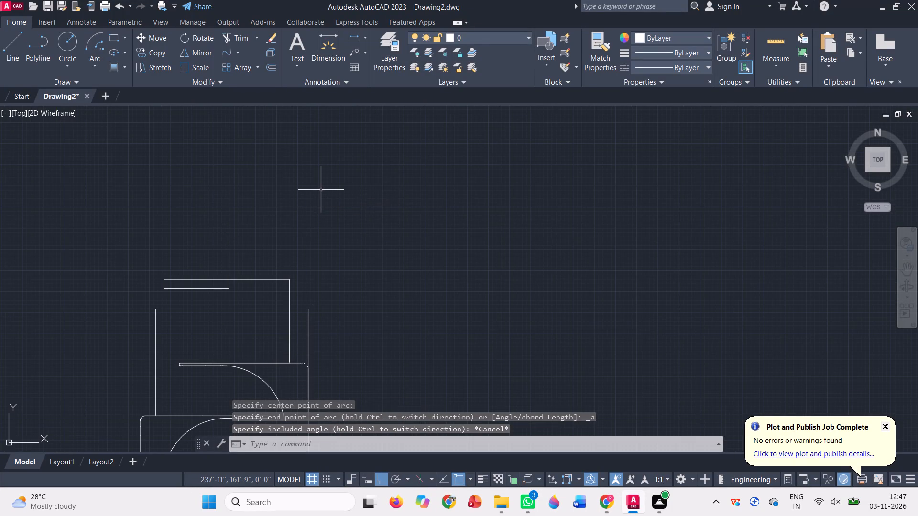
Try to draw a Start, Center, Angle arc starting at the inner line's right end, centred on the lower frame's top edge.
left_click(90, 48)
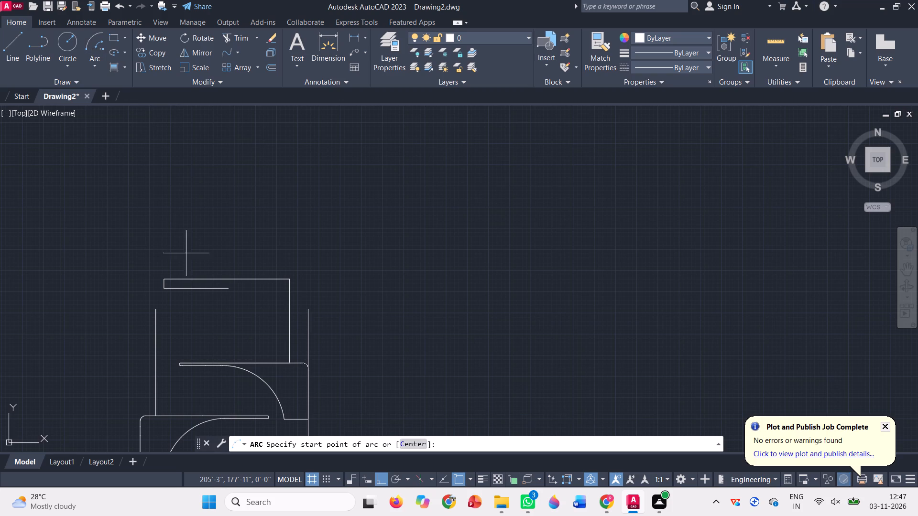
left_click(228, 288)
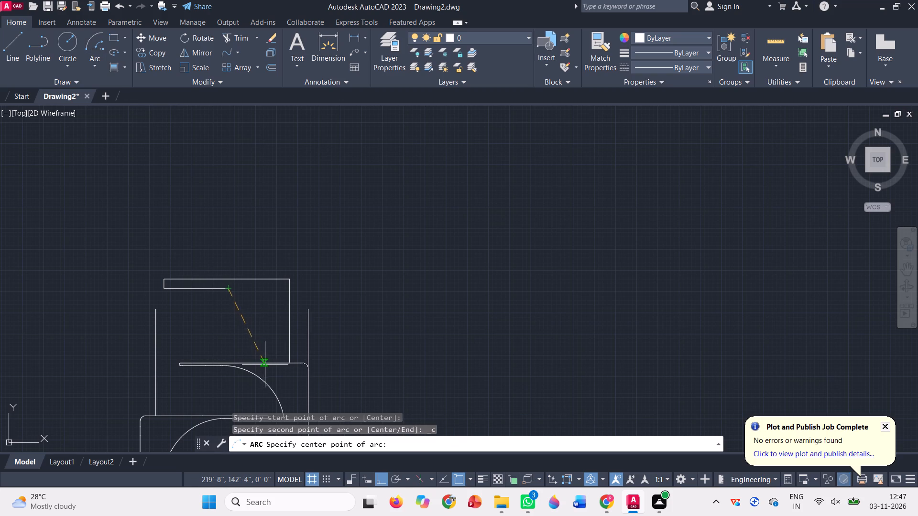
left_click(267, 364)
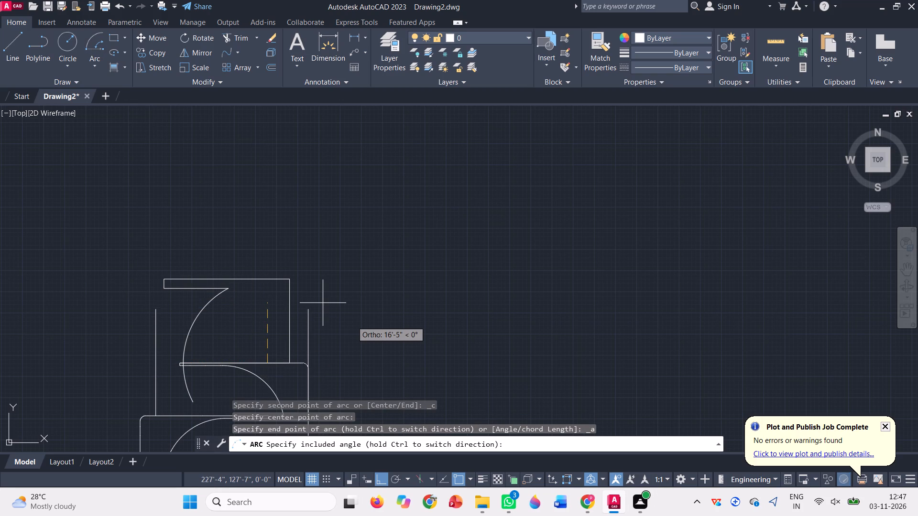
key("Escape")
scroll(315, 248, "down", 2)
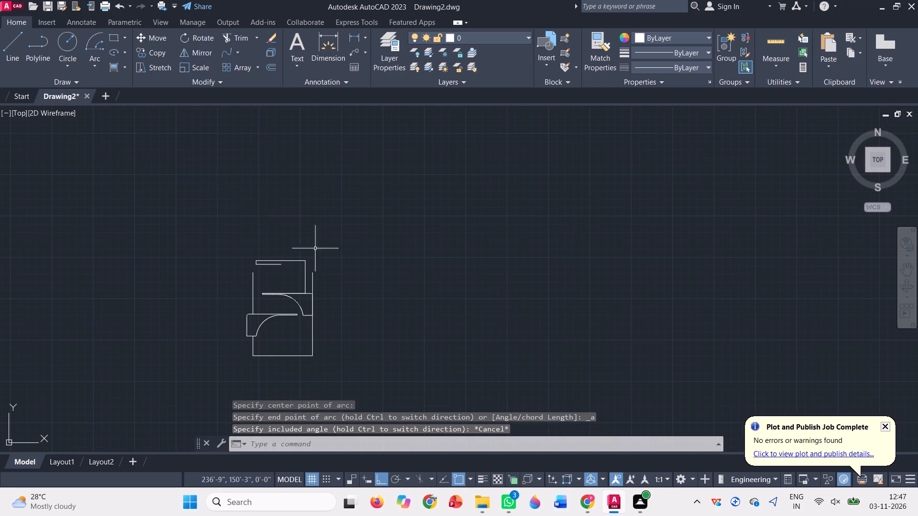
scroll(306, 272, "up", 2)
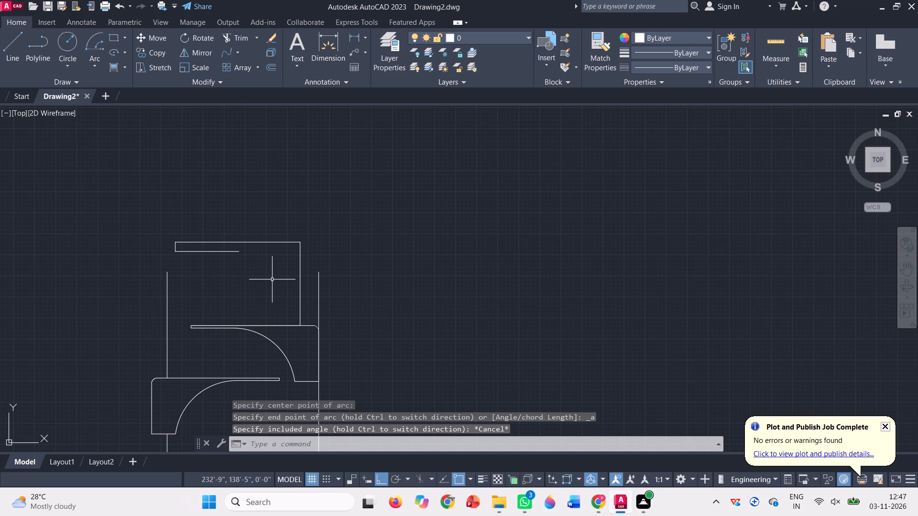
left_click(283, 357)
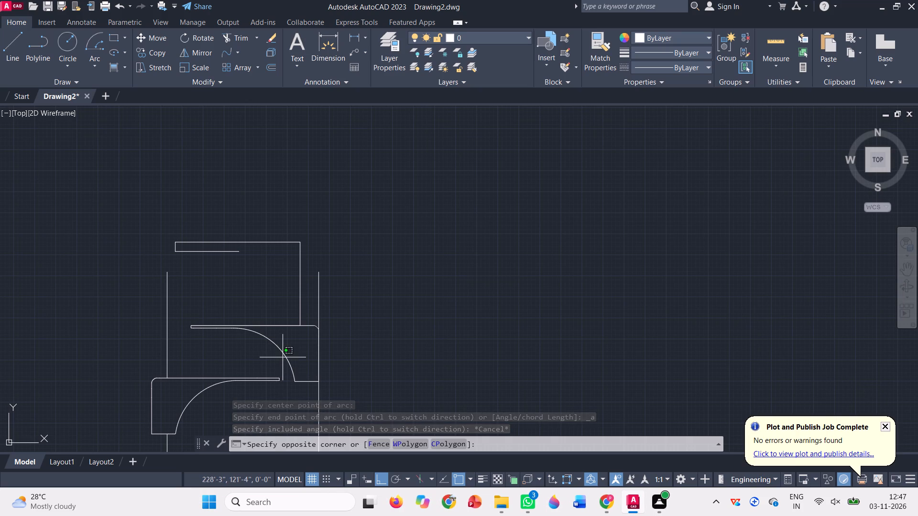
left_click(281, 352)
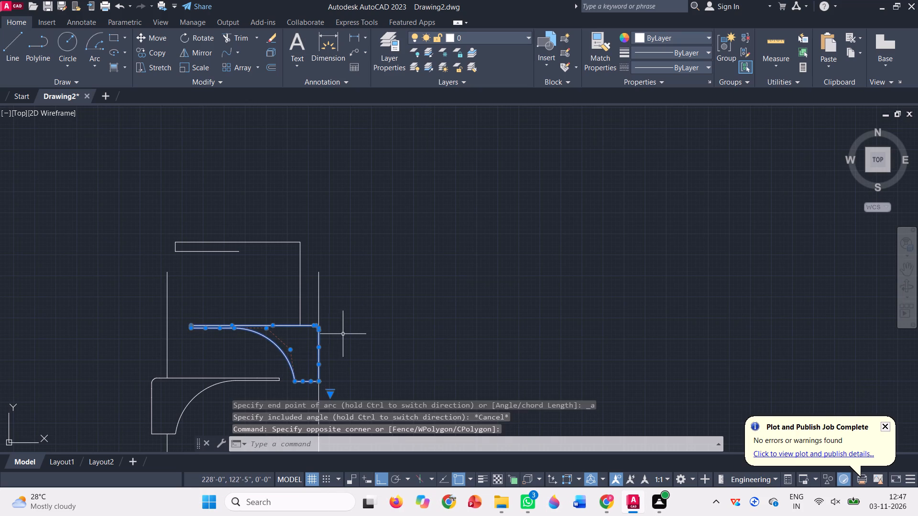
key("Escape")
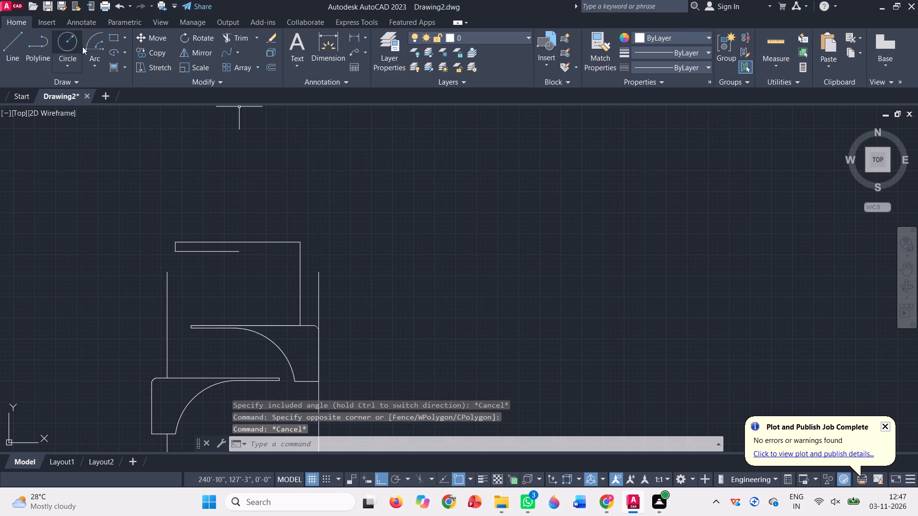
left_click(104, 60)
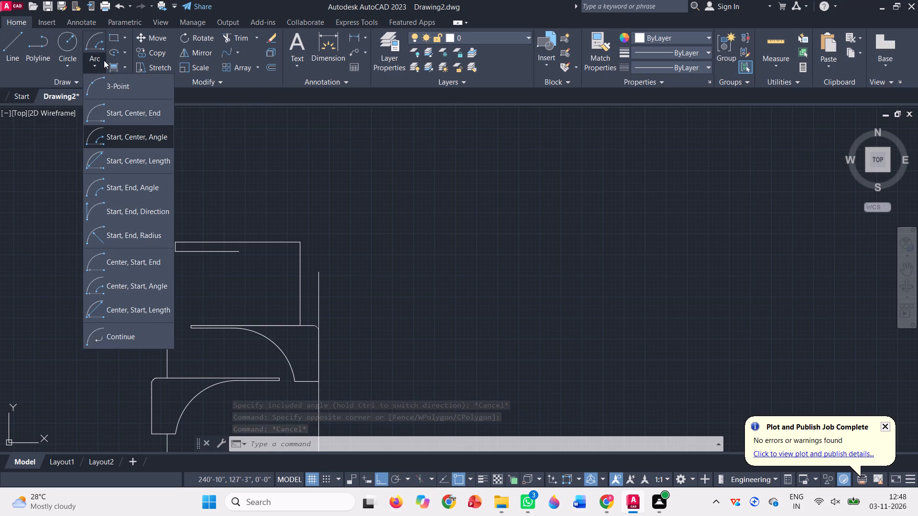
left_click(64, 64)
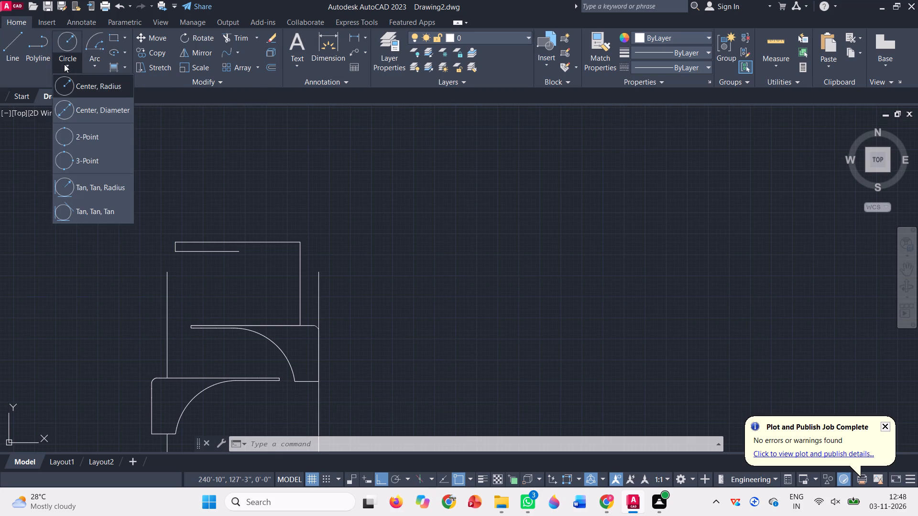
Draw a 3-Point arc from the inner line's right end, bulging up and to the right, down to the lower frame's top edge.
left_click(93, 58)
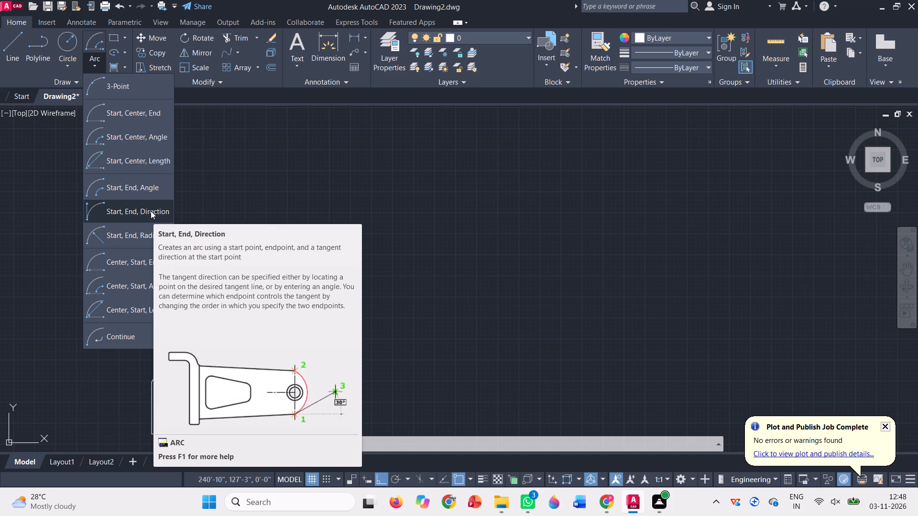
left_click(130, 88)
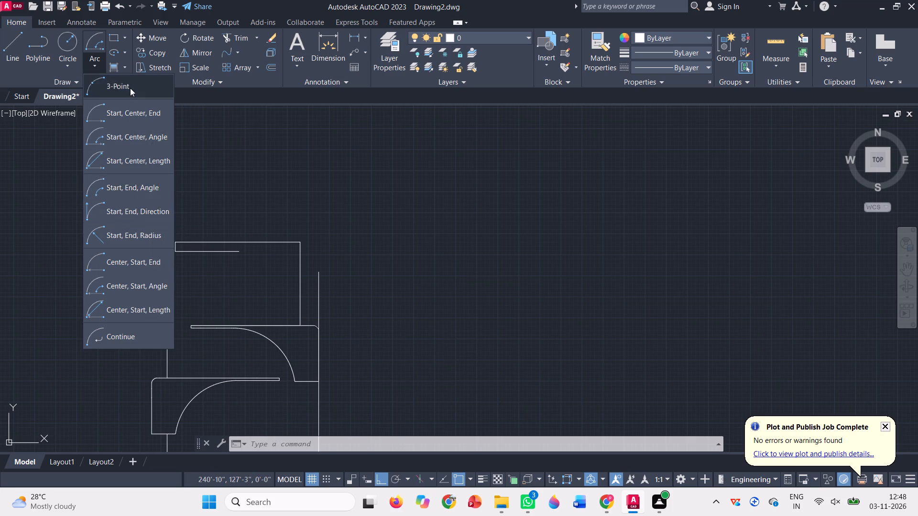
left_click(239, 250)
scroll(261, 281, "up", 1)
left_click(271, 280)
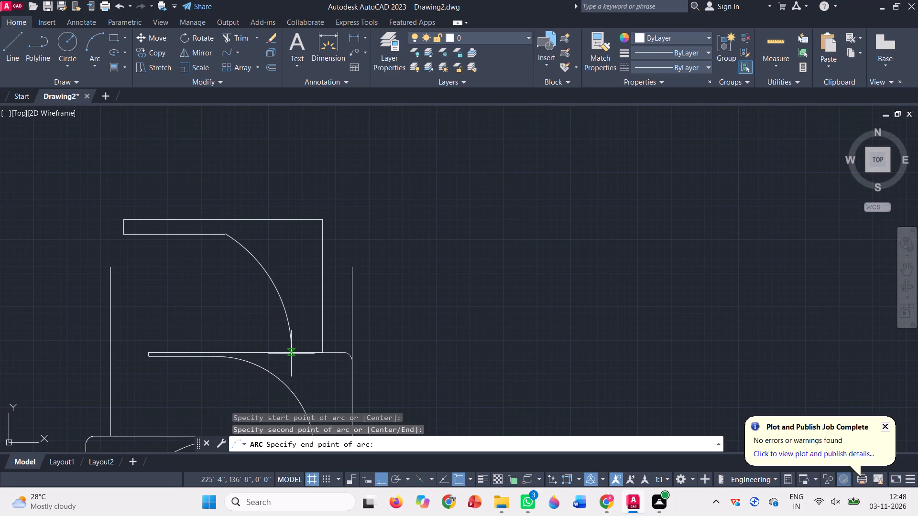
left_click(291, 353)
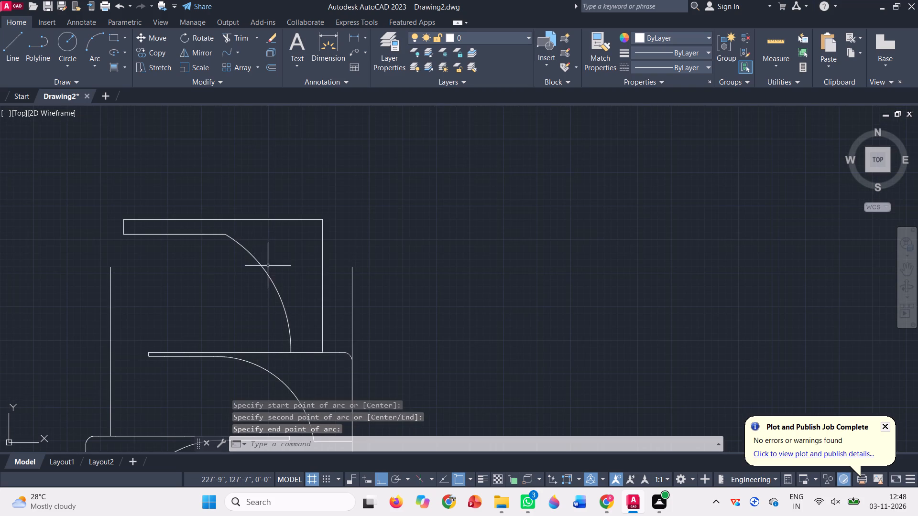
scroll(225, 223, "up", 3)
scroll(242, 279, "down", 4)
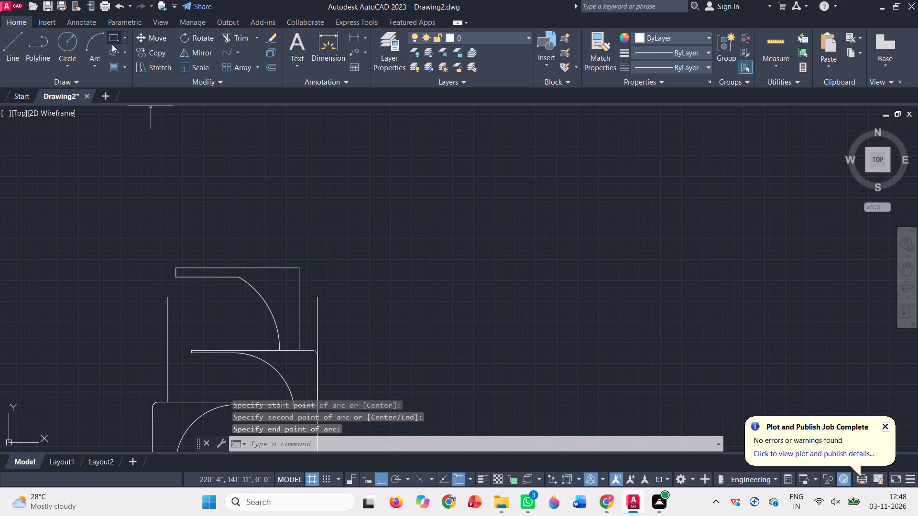
Draw a 3-Point arc from slightly left of the inner line's right end down to the first arc's lower end.
left_click(93, 46)
scroll(234, 276, "up", 3)
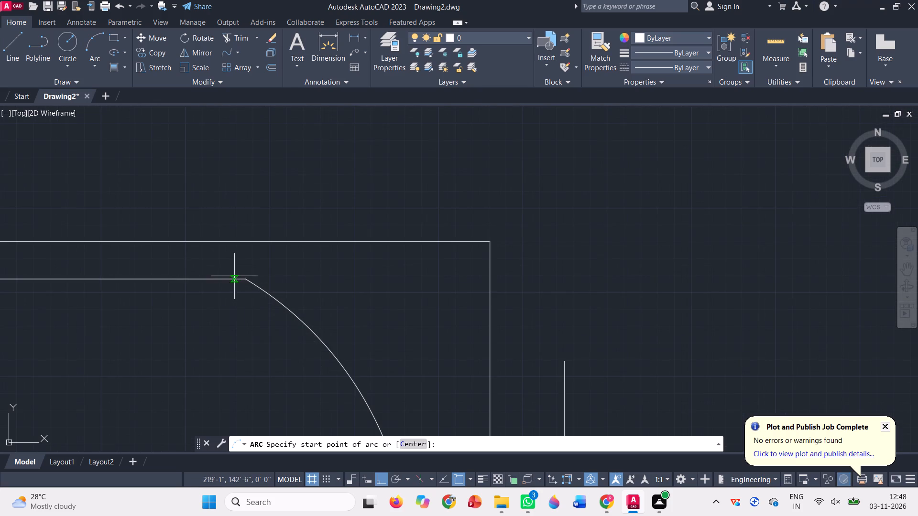
left_click(200, 279)
scroll(204, 279, "down", 2)
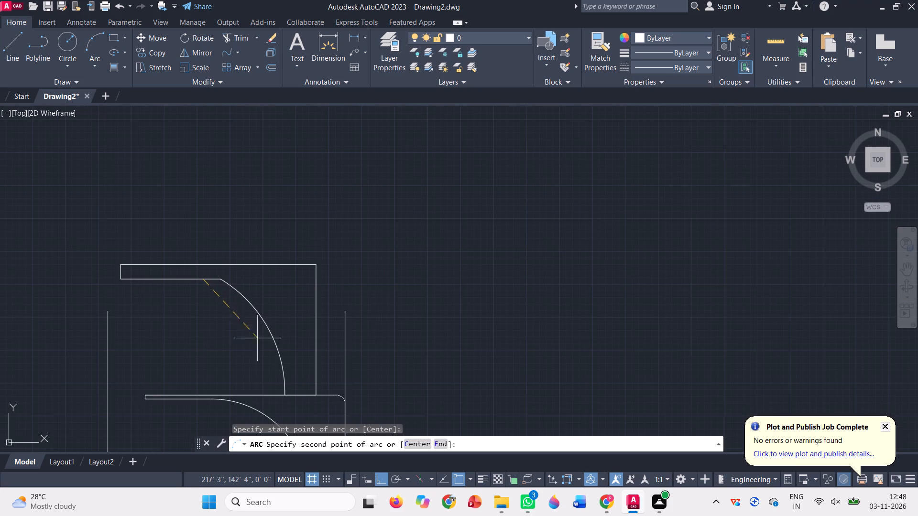
left_click(271, 328)
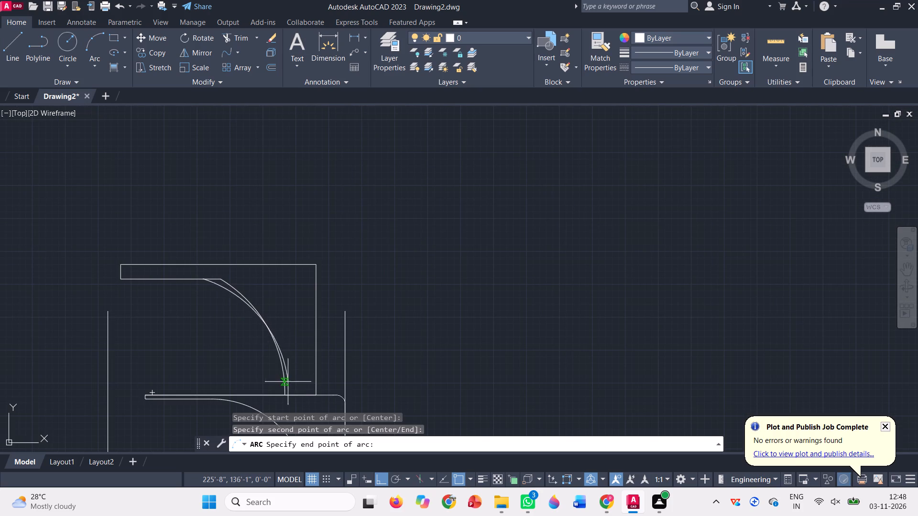
left_click(284, 394)
scroll(233, 300, "up", 2)
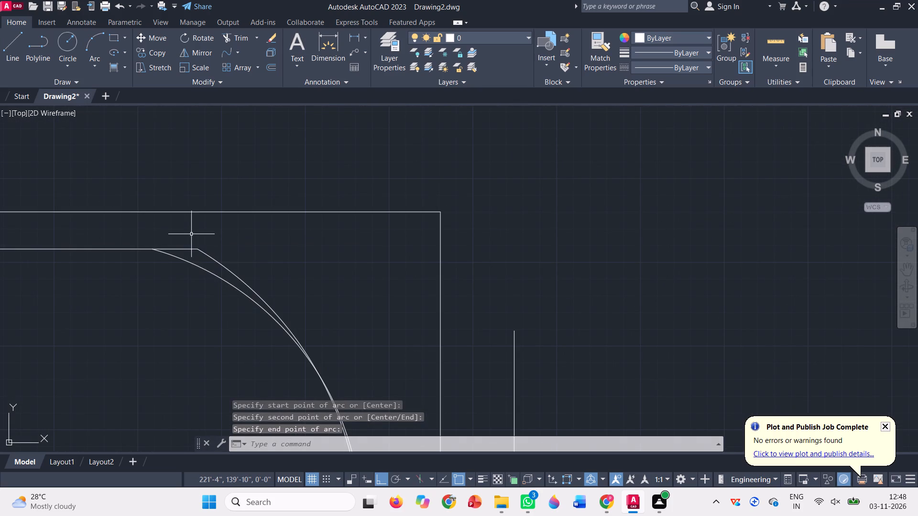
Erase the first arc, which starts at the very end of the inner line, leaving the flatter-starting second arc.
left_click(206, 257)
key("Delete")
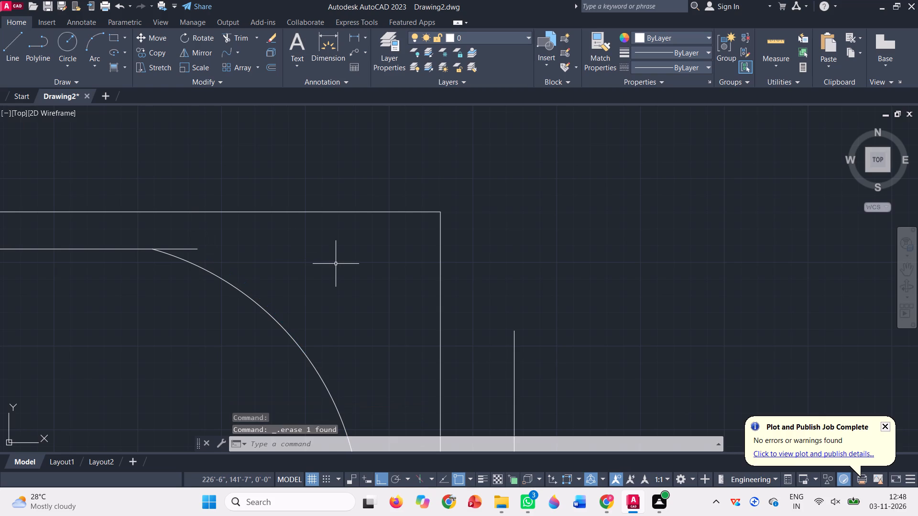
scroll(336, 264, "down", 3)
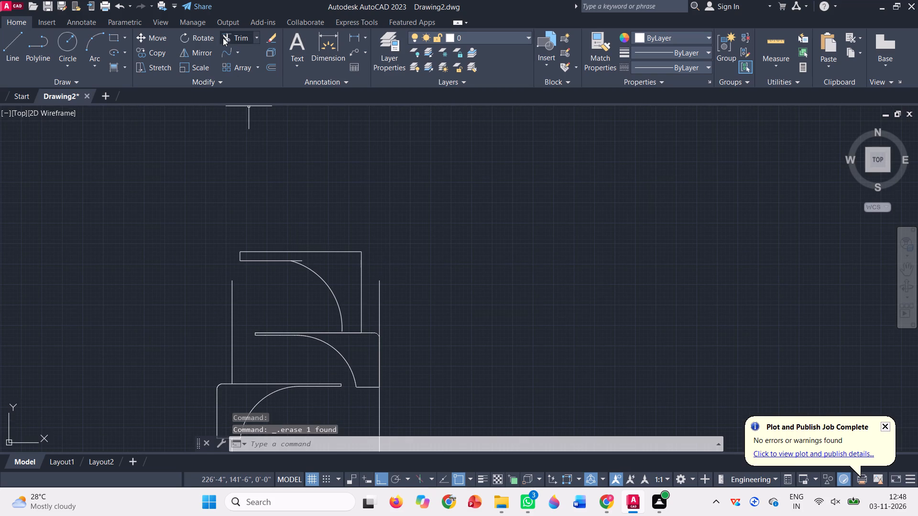
Trim the overhanging end of the top-storey frame's inner line back to the arc's start point.
left_click(223, 38)
scroll(299, 268, "up", 3)
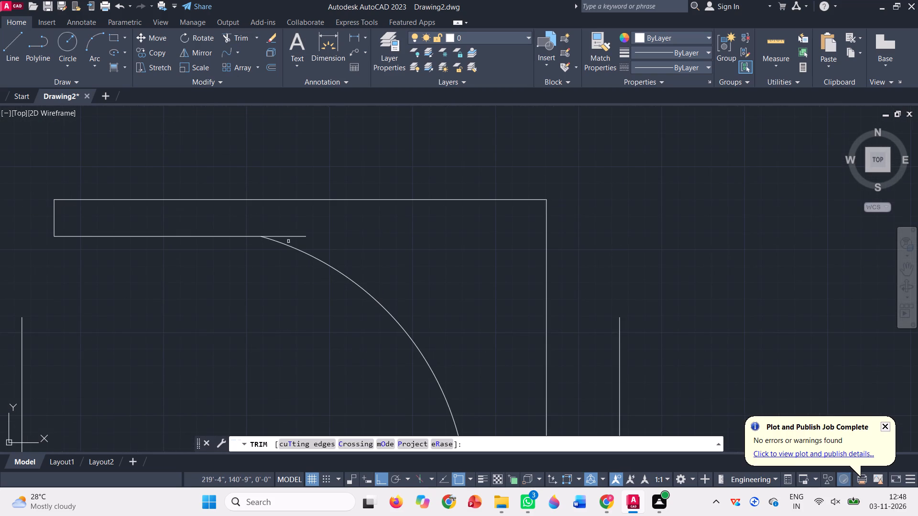
left_click(287, 239)
left_click(281, 229)
scroll(291, 245, "down", 2)
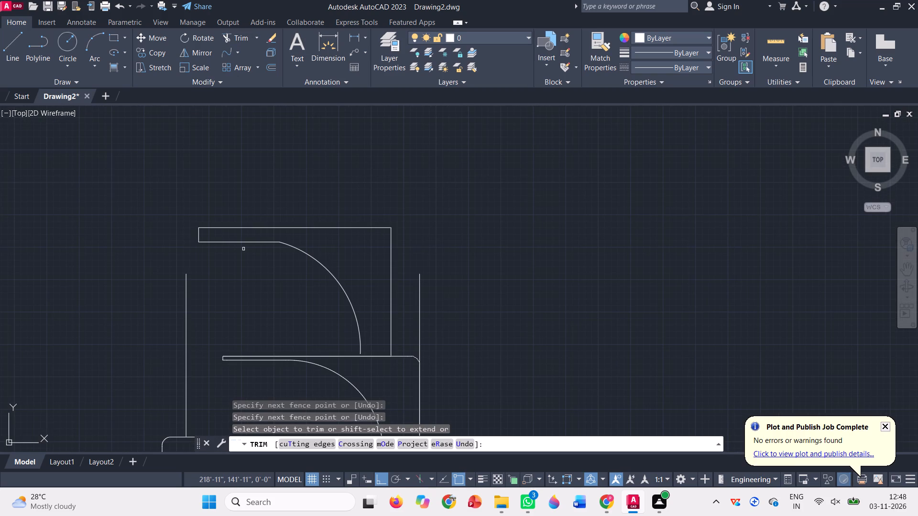
key("Escape")
scroll(270, 237, "up", 2)
scroll(236, 255, "down", 2)
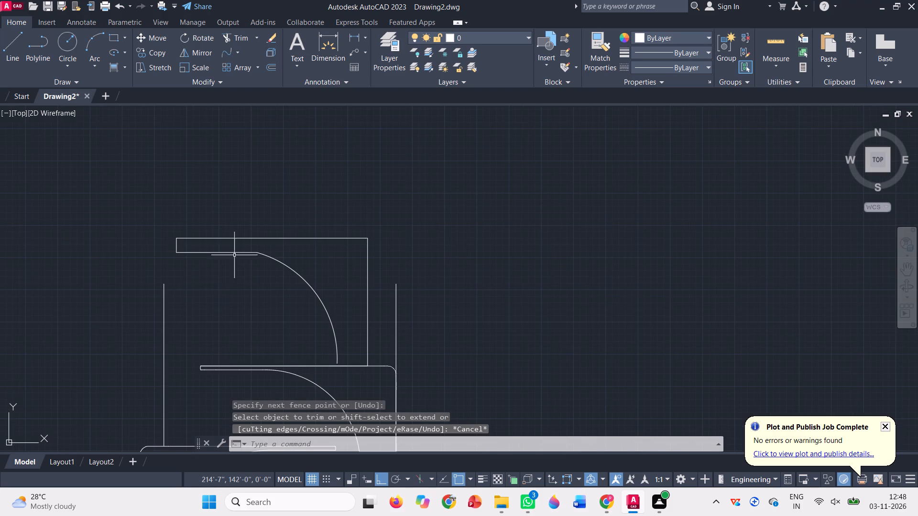
Draw a 3-Point arc from the inner line's right end, bulging outside the existing arc, down to the lower frame's top edge.
left_click(94, 45)
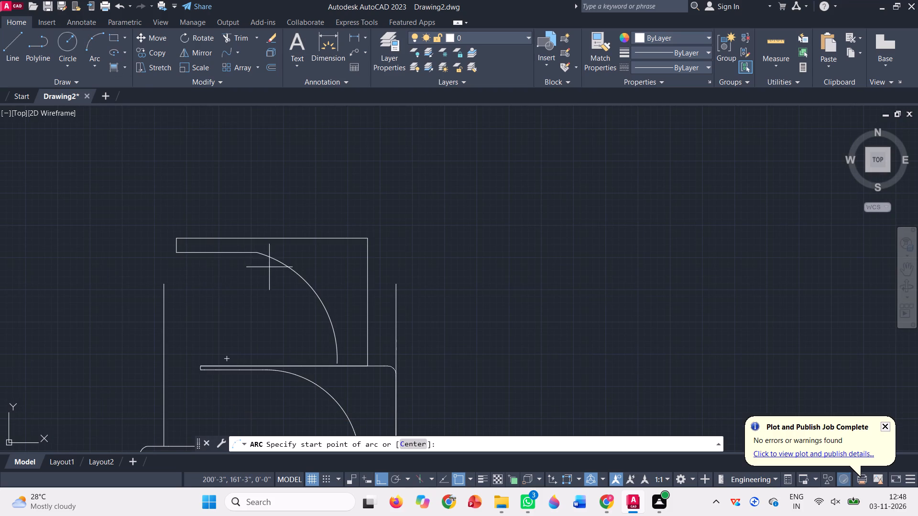
left_click(258, 252)
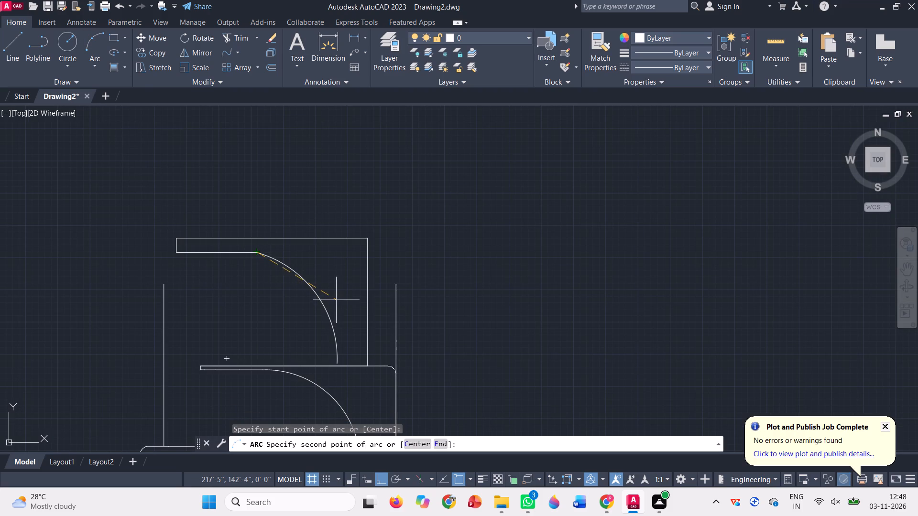
left_click(335, 296)
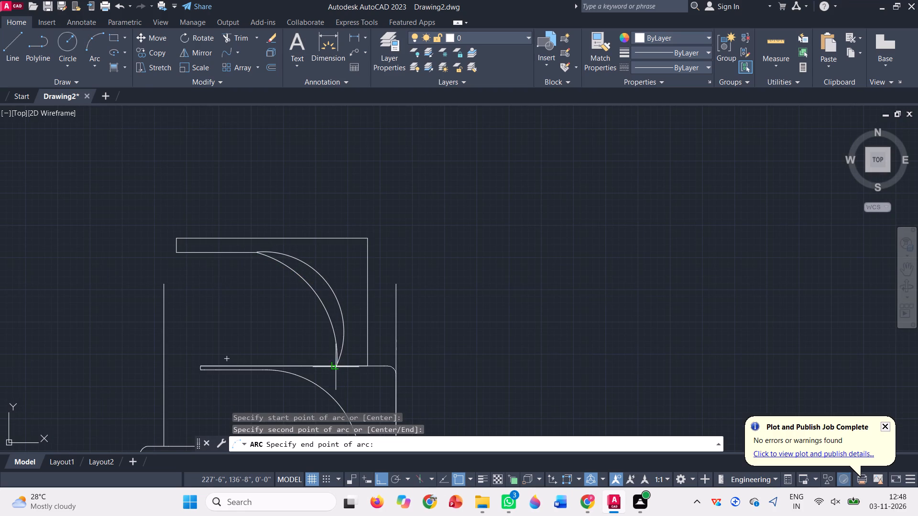
scroll(341, 371, "up", 4)
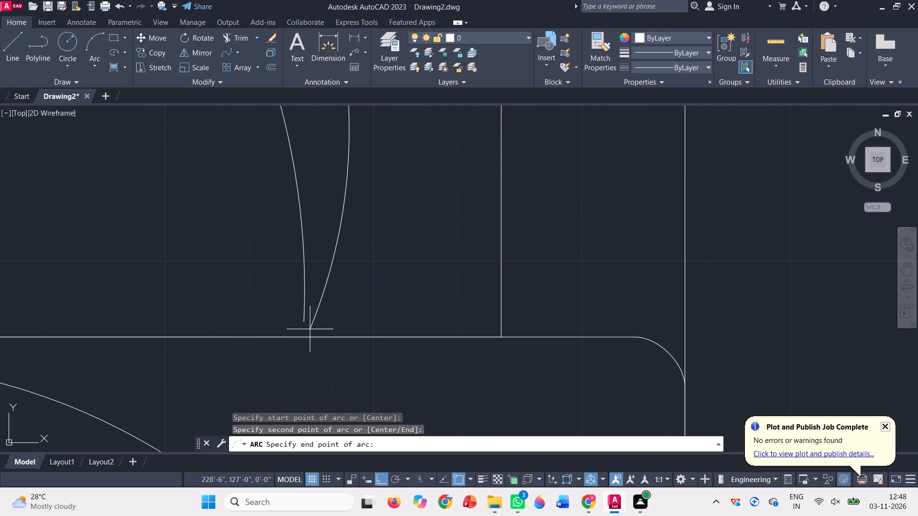
left_click(302, 338)
scroll(313, 348, "down", 4)
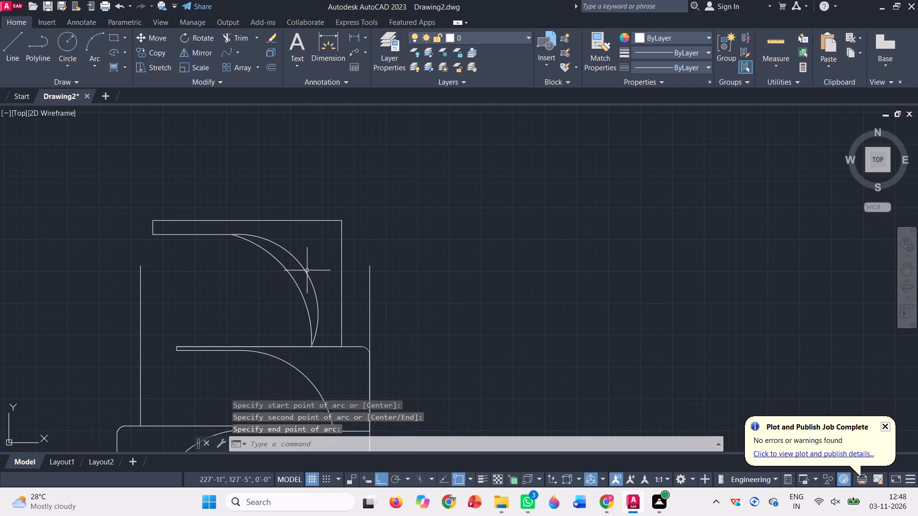
Extend the flatter existing arc down to the lower frame's top edge.
left_click(261, 36)
left_click(255, 38)
left_click(245, 88)
scroll(314, 328, "up", 2)
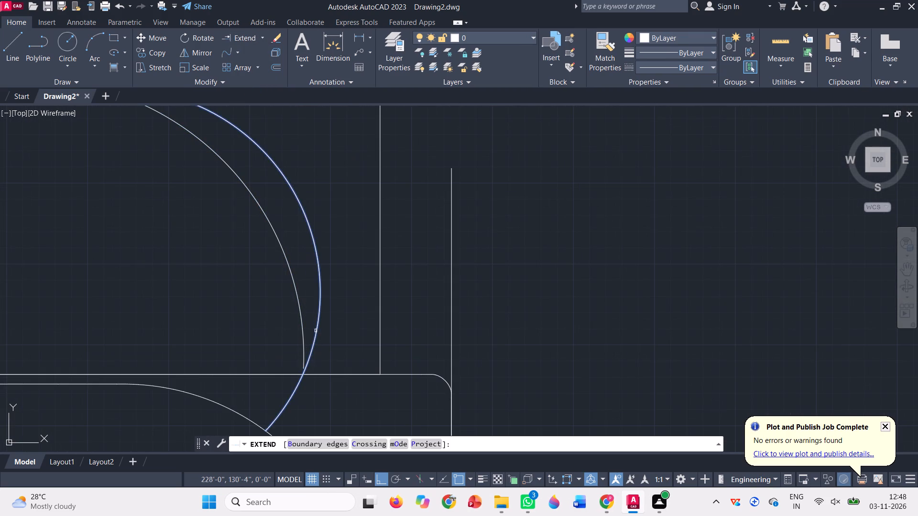
left_click(307, 319)
left_click(251, 315)
scroll(278, 321, "down", 2)
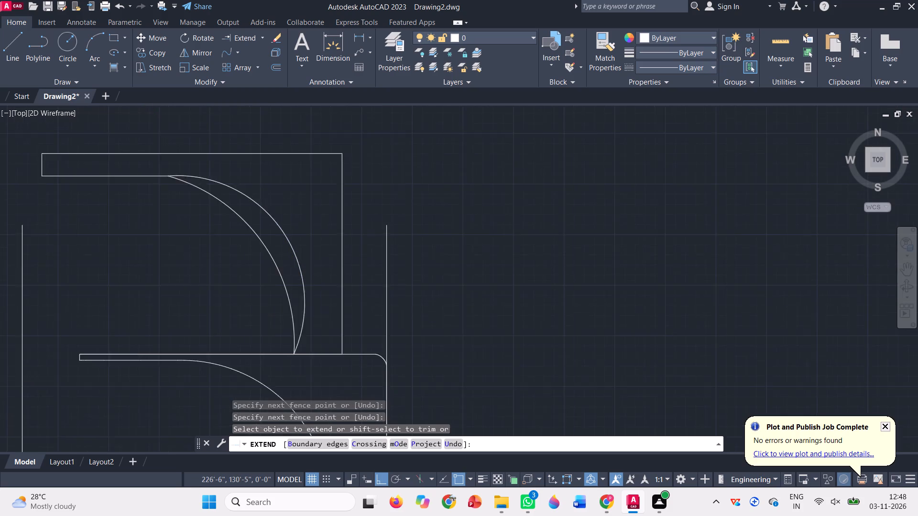
key("Escape")
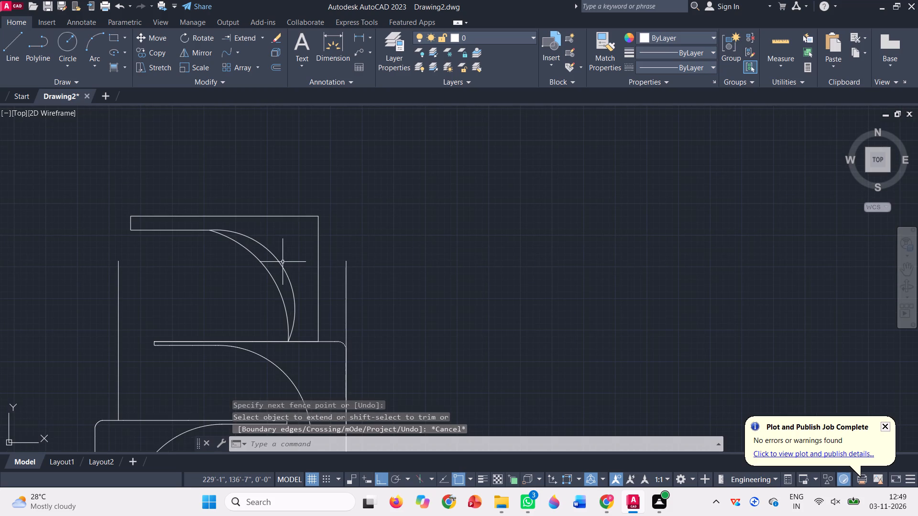
Move the outer, rounder arc horizontally left so that it crosses the flatter arc near mid-height.
left_click(283, 262)
left_click(280, 268)
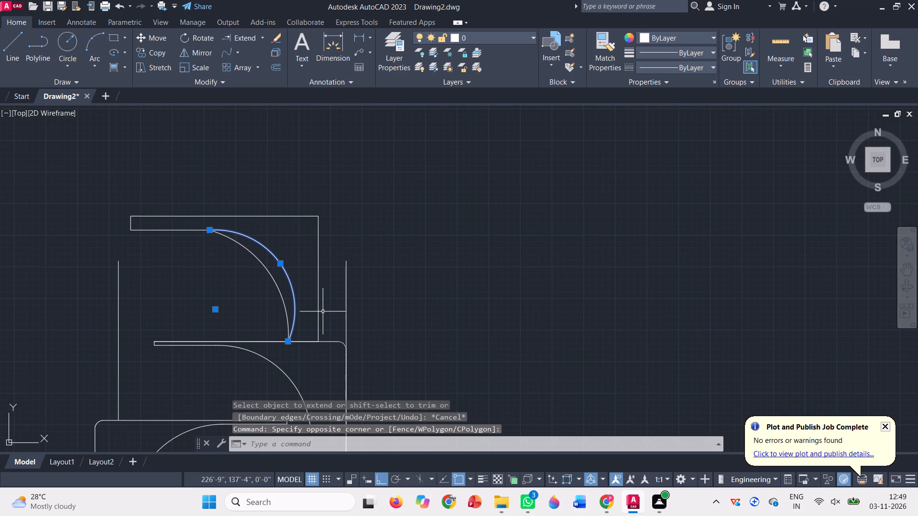
type("m")
key("space")
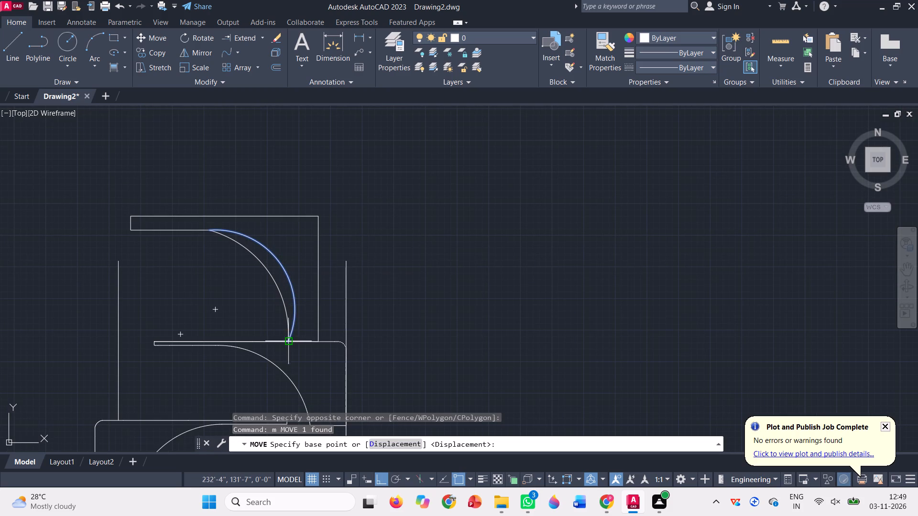
left_click(291, 280)
scroll(262, 289, "up", 1)
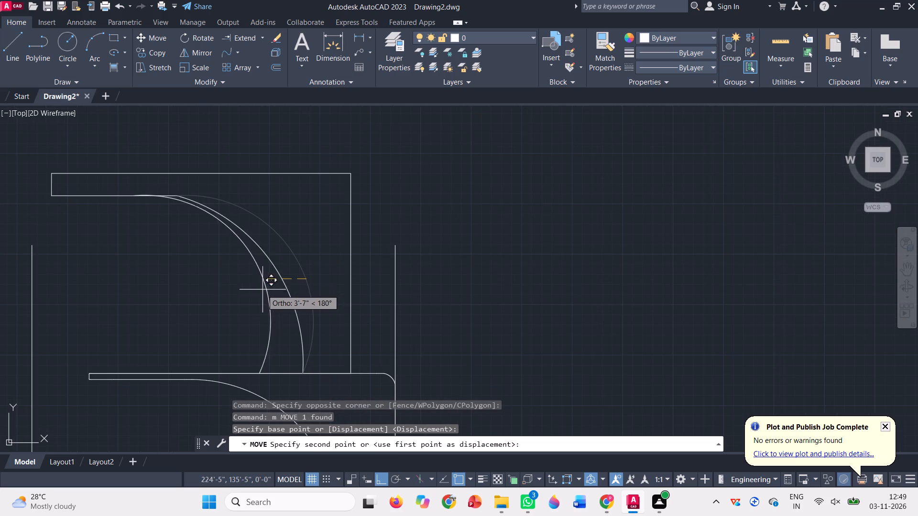
left_click(280, 279)
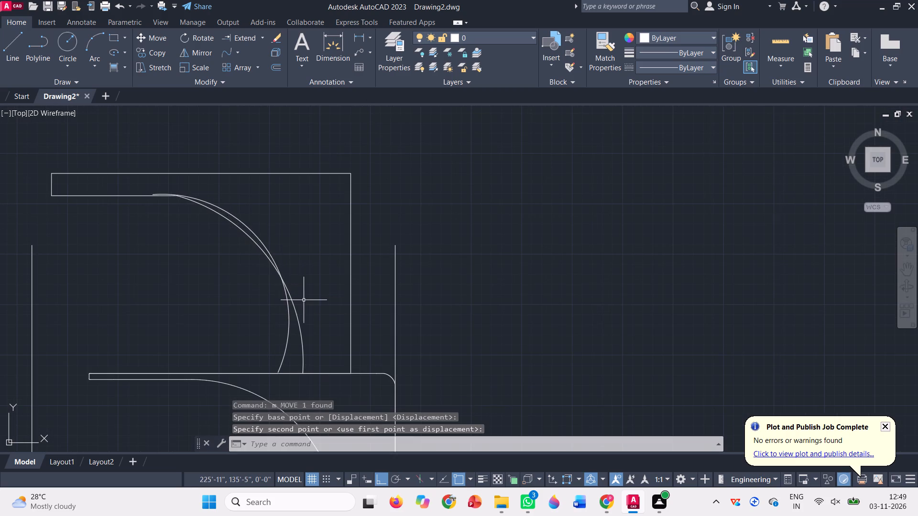
Move the rounder arc straight down onto the point where the inner line meets the flatter arc.
scroll(306, 299, "down", 2)
scroll(263, 272, "up", 3)
scroll(204, 204, "up", 4)
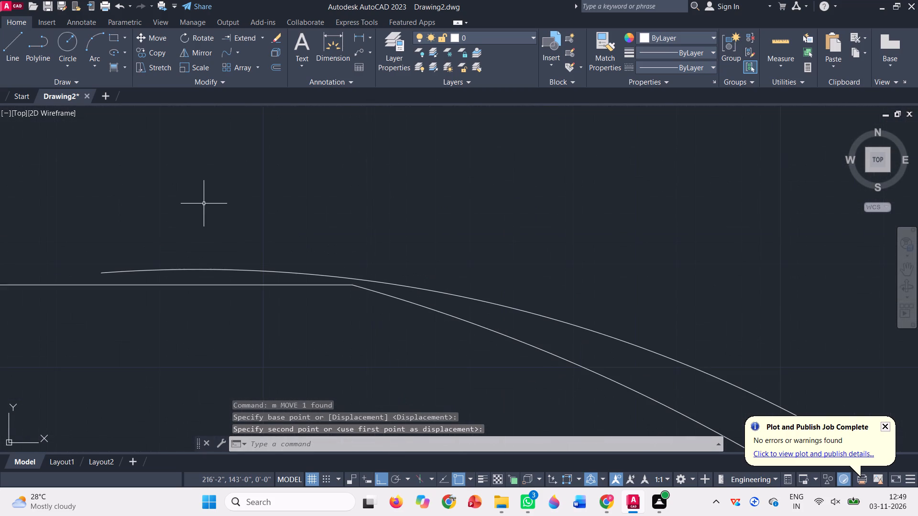
left_click(241, 279)
left_click(233, 268)
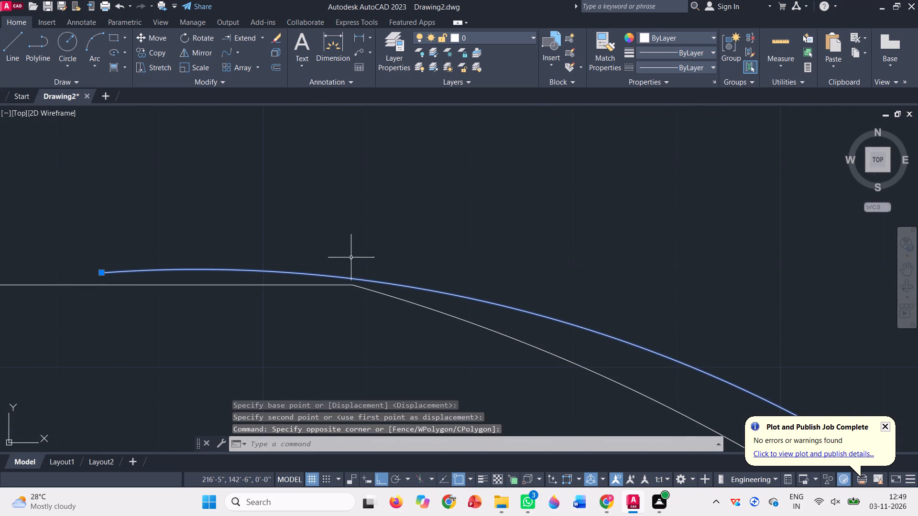
key("m")
key("space")
scroll(347, 274, "up", 3)
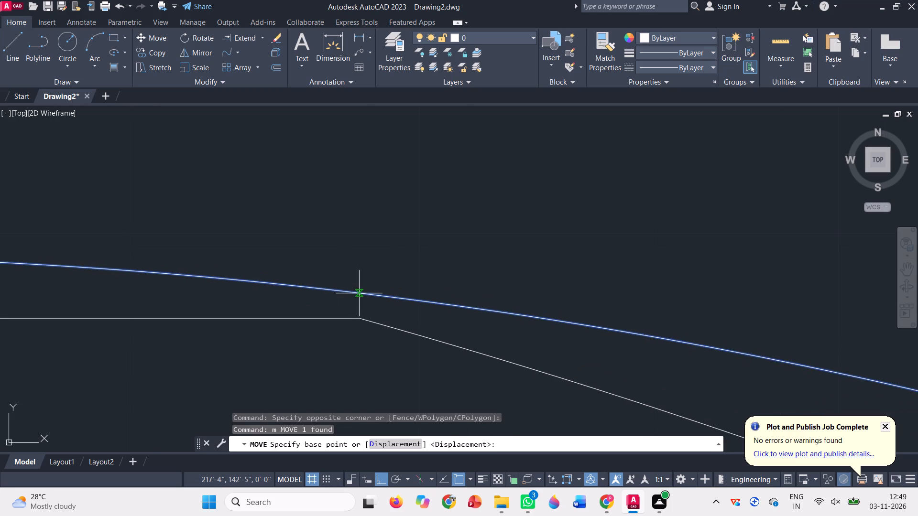
left_click(360, 293)
left_click(361, 322)
scroll(387, 299, "down", 7)
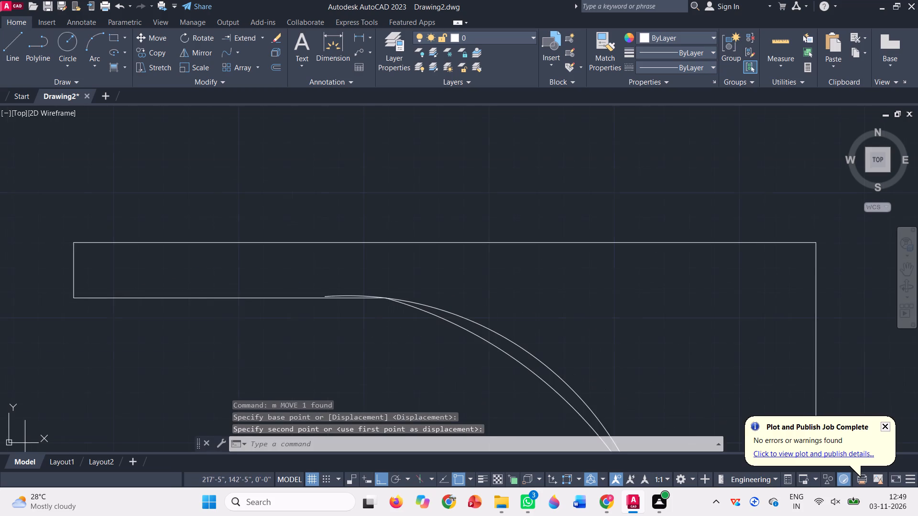
scroll(387, 294, "down", 1)
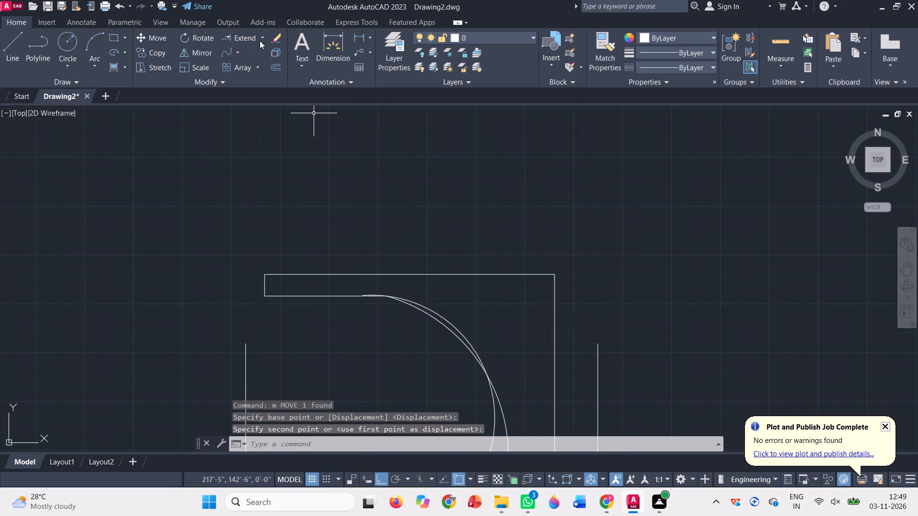
Trim the rounder arc below its crossing with the flatter arc and between the two crossings, keeping only its short upper-left piece.
left_click(260, 41)
left_click(255, 62)
scroll(334, 226, "down", 2)
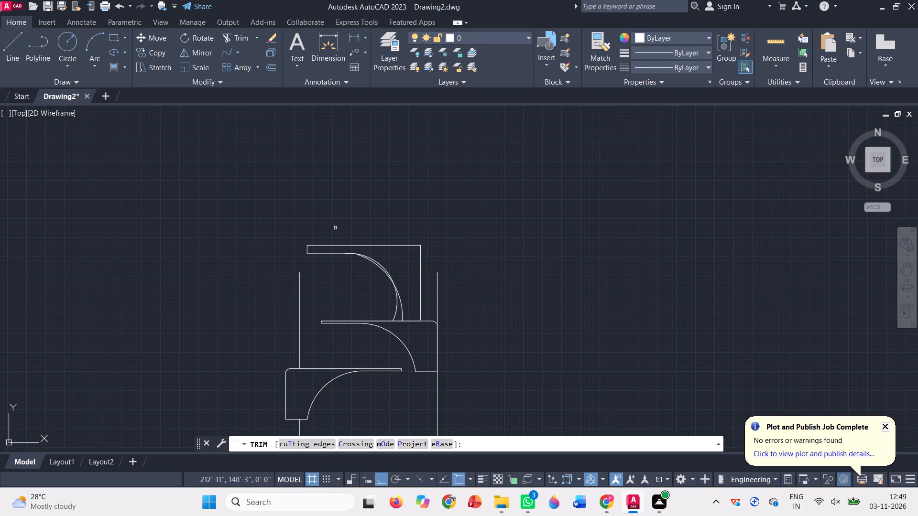
scroll(397, 294, "up", 3)
left_click(385, 313)
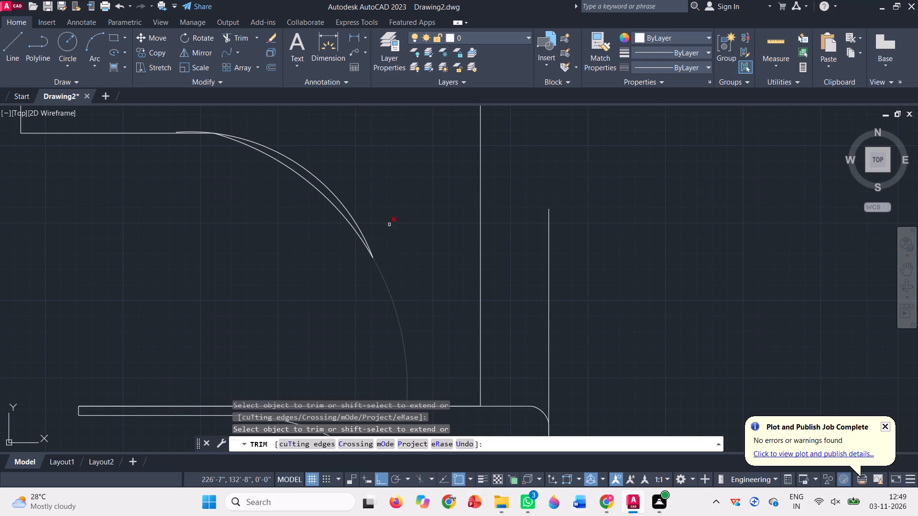
left_click(329, 189)
scroll(354, 198, "down", 1)
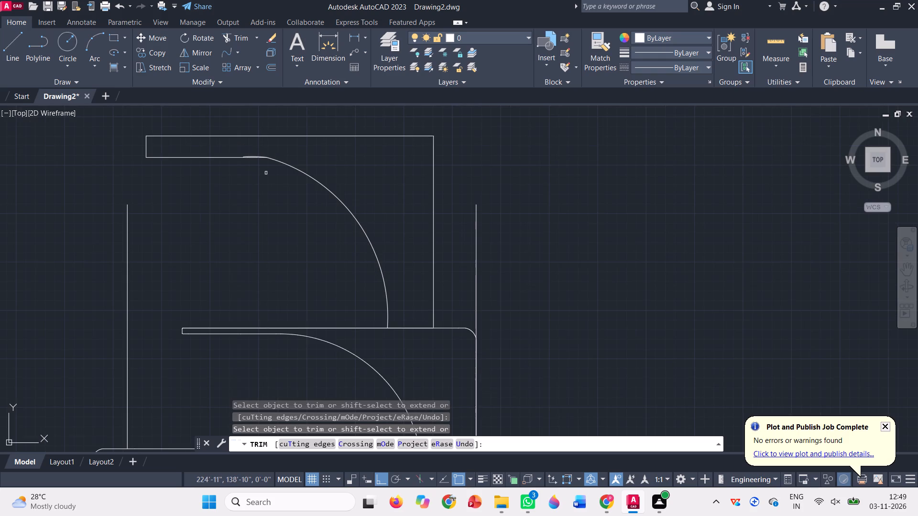
Trim away the top-storey frame's straight inner line beneath the short arc piece.
scroll(245, 151, "up", 4)
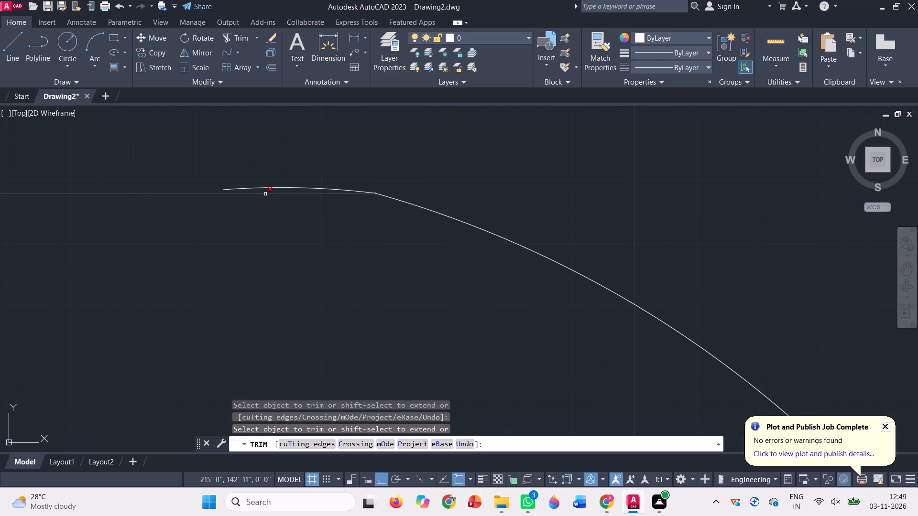
left_click(265, 194)
scroll(375, 165, "down", 3)
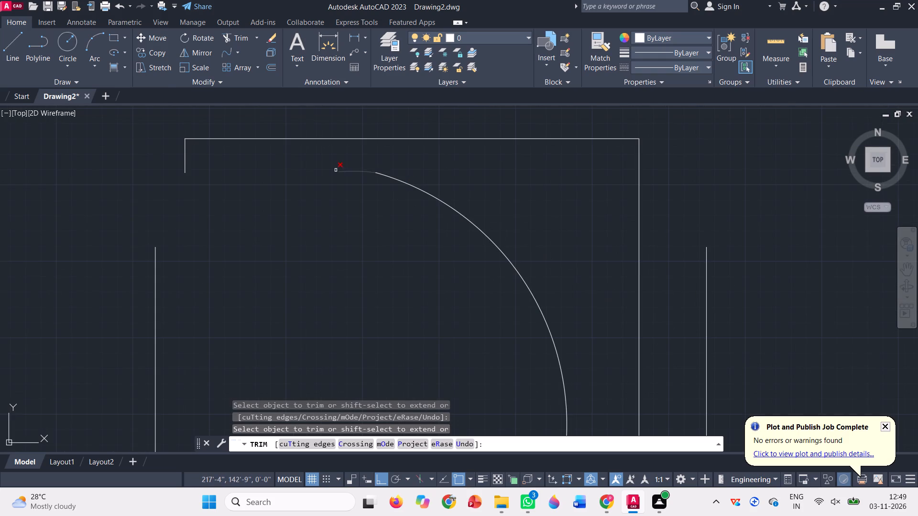
key("Escape")
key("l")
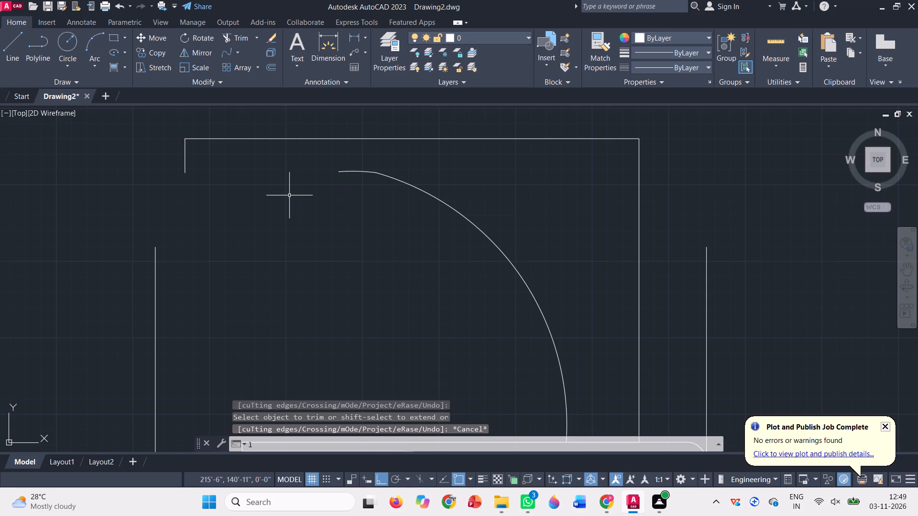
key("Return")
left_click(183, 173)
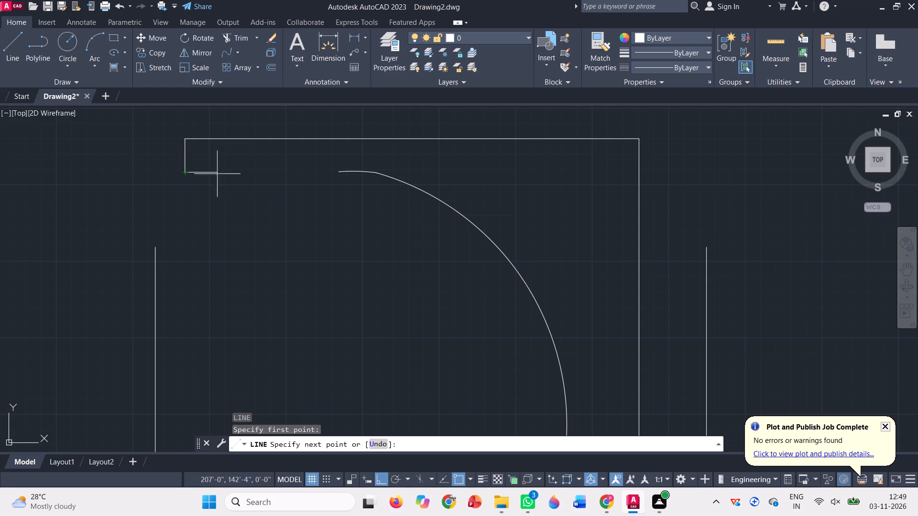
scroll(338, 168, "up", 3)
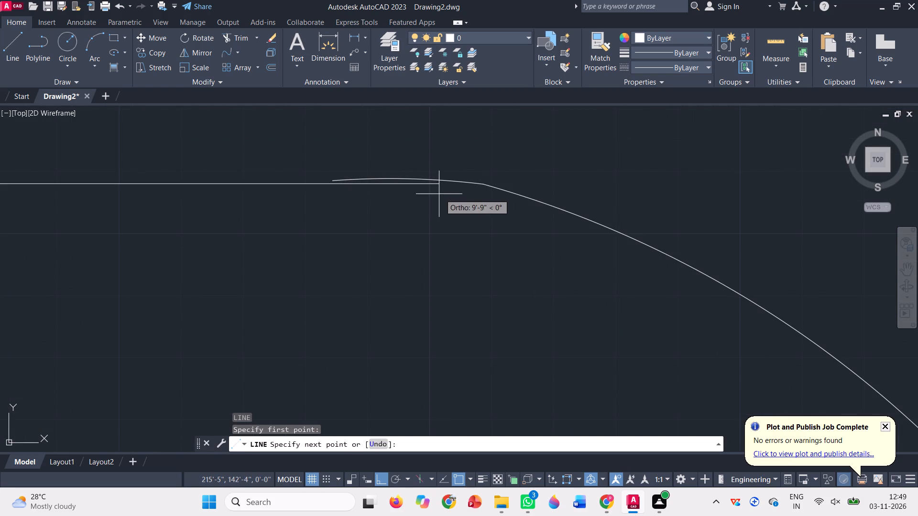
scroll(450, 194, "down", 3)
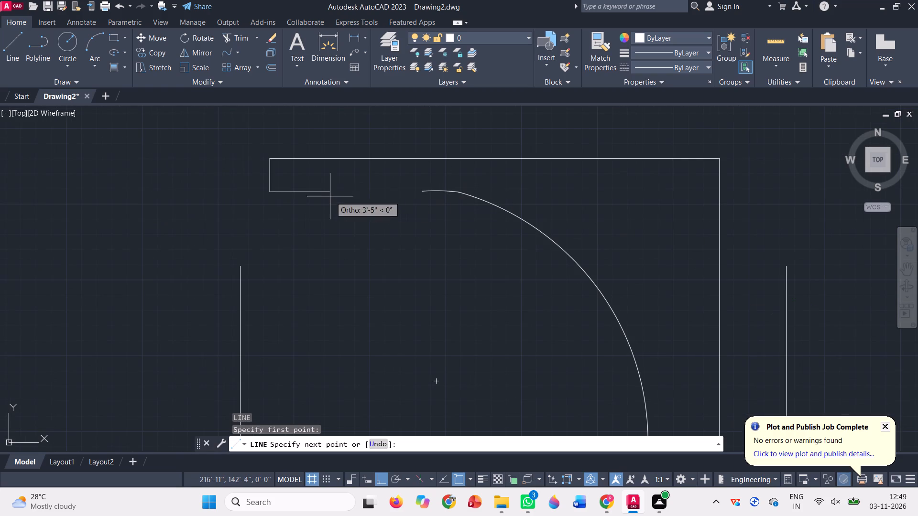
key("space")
Draw a horizontal line from the crown of the short arc piece left to the frame's left end edge.
key("l")
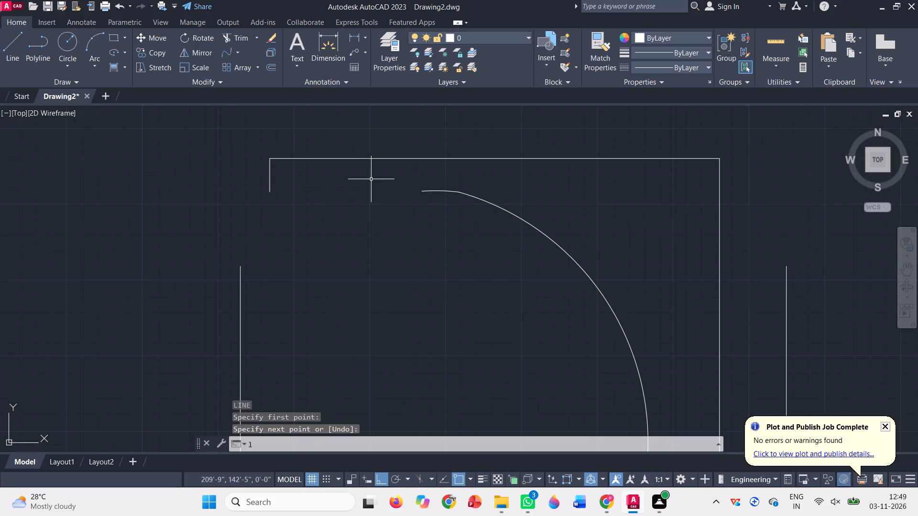
key("Return")
scroll(414, 187, "up", 3)
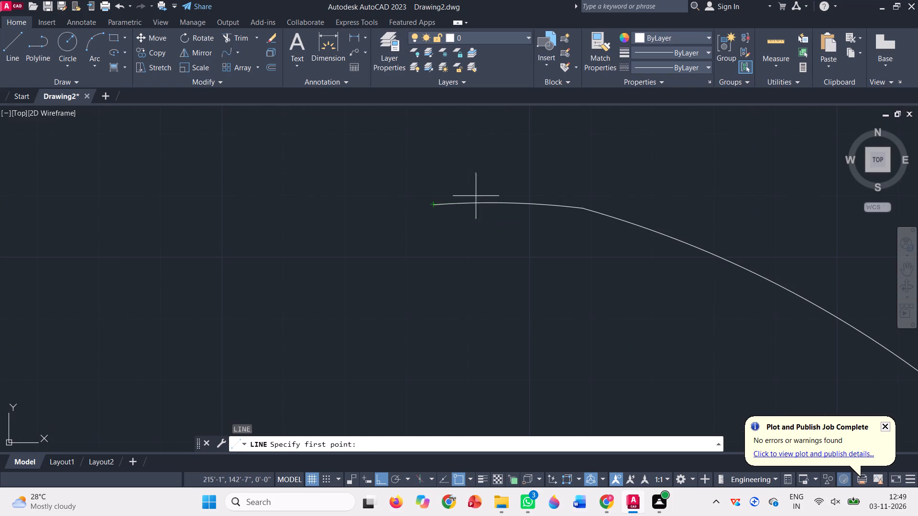
left_click(508, 203)
scroll(447, 217, "down", 2)
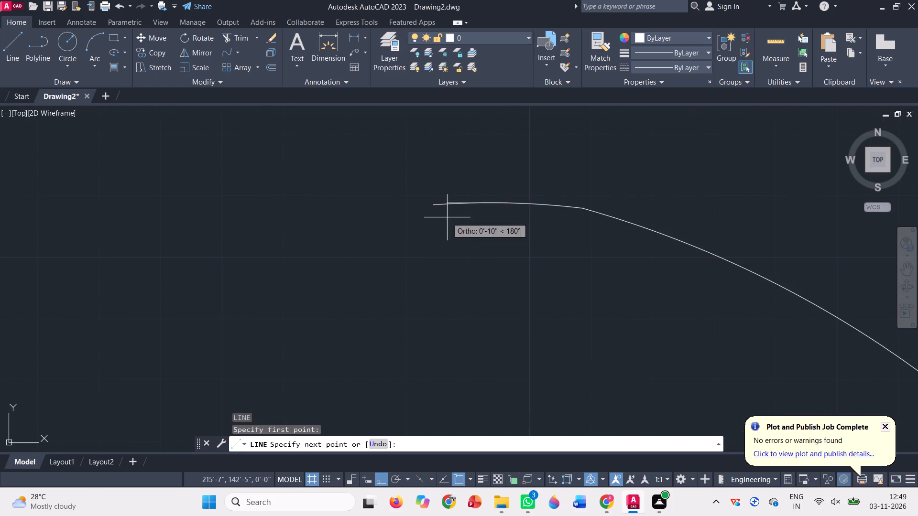
scroll(447, 217, "down", 1)
scroll(296, 211, "up", 2)
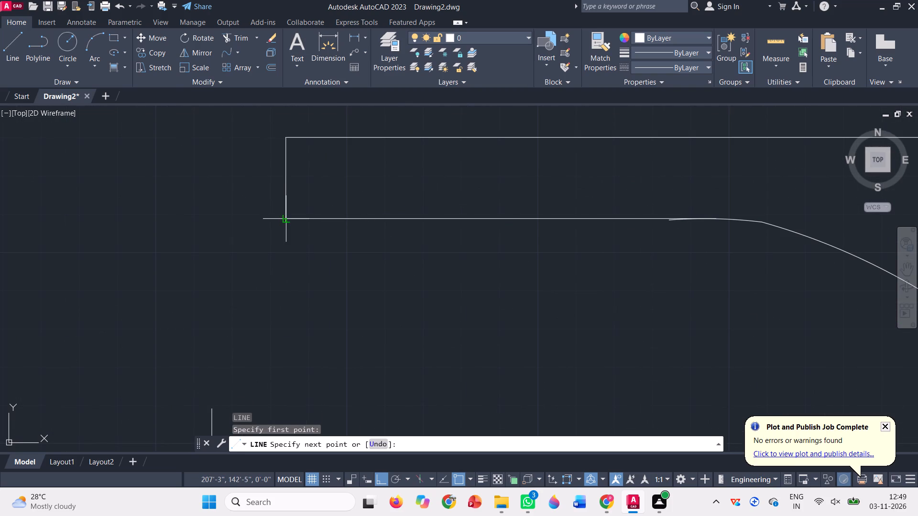
left_click(283, 220)
key("space")
scroll(171, 226, "down", 2)
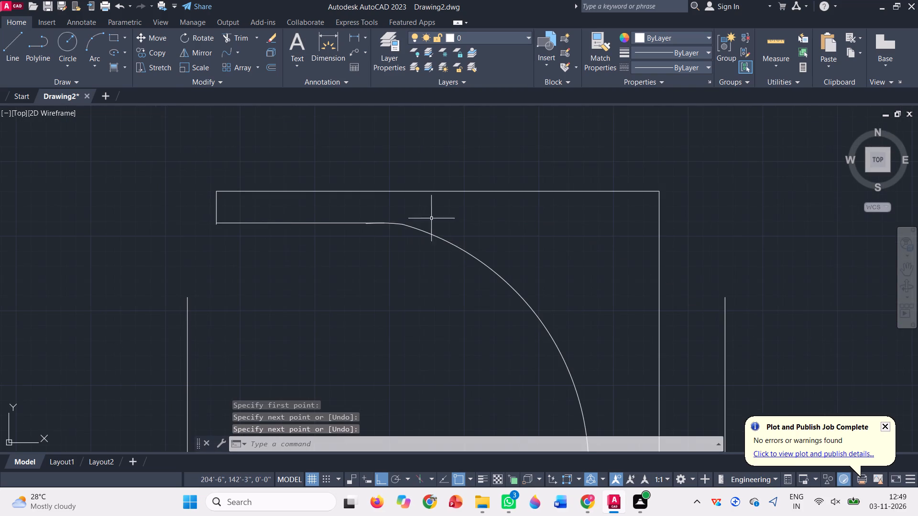
Trim the short arc's tail below the horizontal inner line and its piece between that line and the large curve.
scroll(396, 213, "up", 3)
left_click(237, 36)
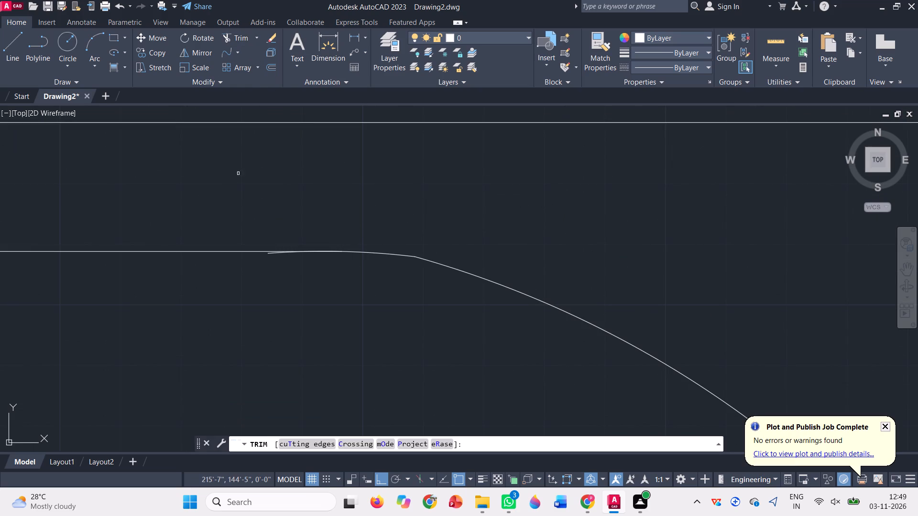
scroll(279, 263, "up", 4)
left_click(236, 189)
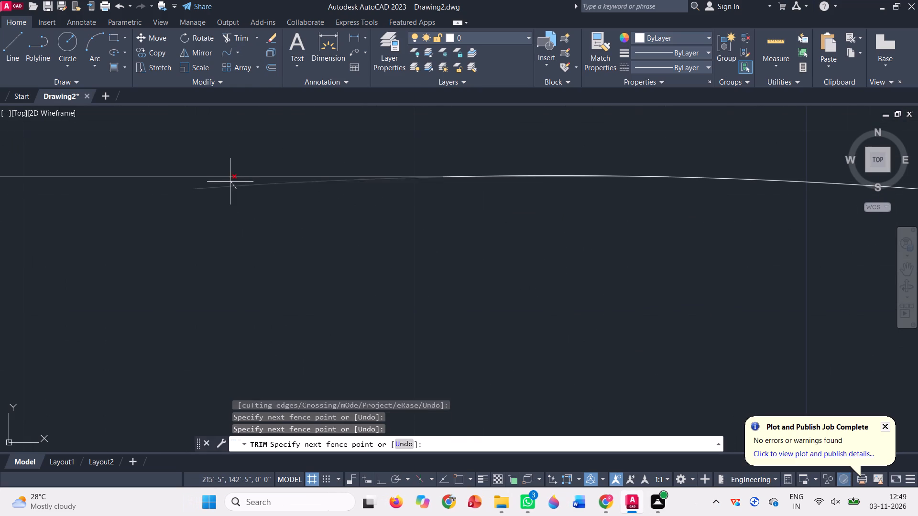
left_click(229, 180)
scroll(229, 212, "down", 4)
left_click(356, 215)
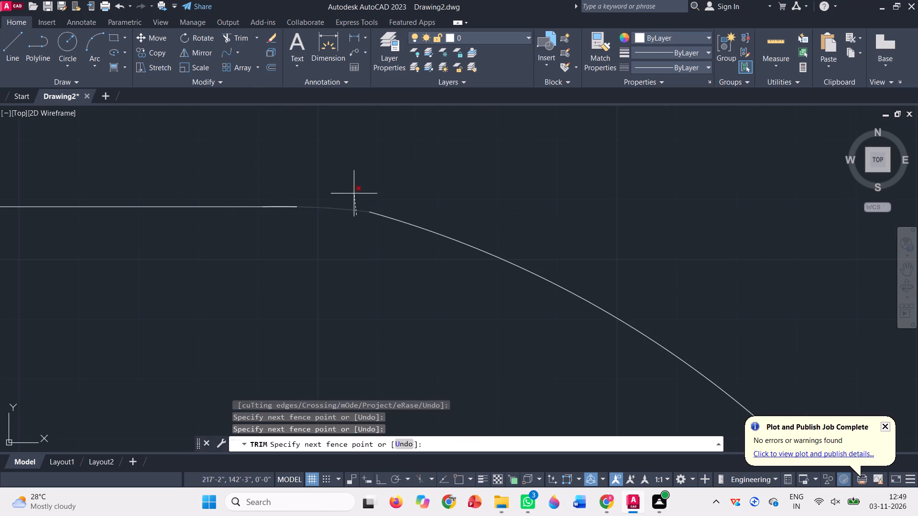
left_click(354, 193)
scroll(478, 197, "down", 2)
Trim the overhang of the top-storey frame's left end edge below the inner line.
scroll(144, 208, "up", 4)
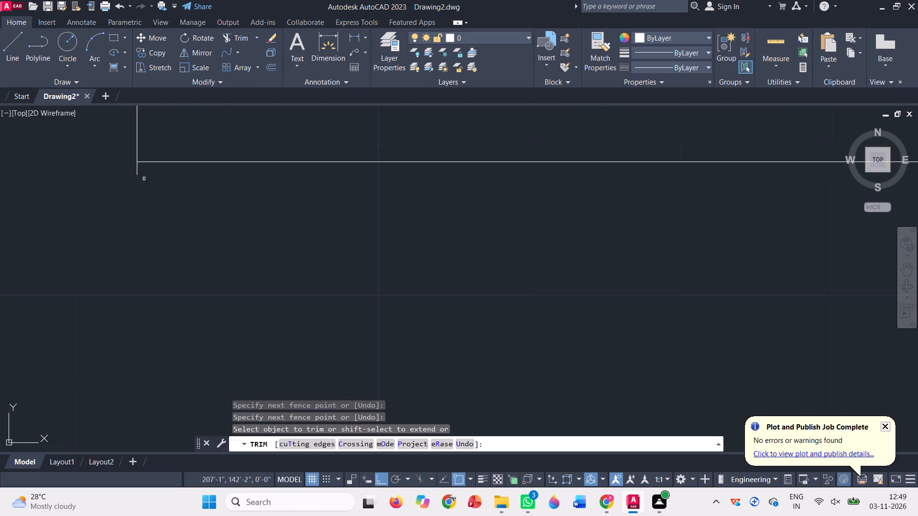
left_click(144, 177)
left_click(127, 168)
scroll(216, 251, "down", 4)
key("Escape")
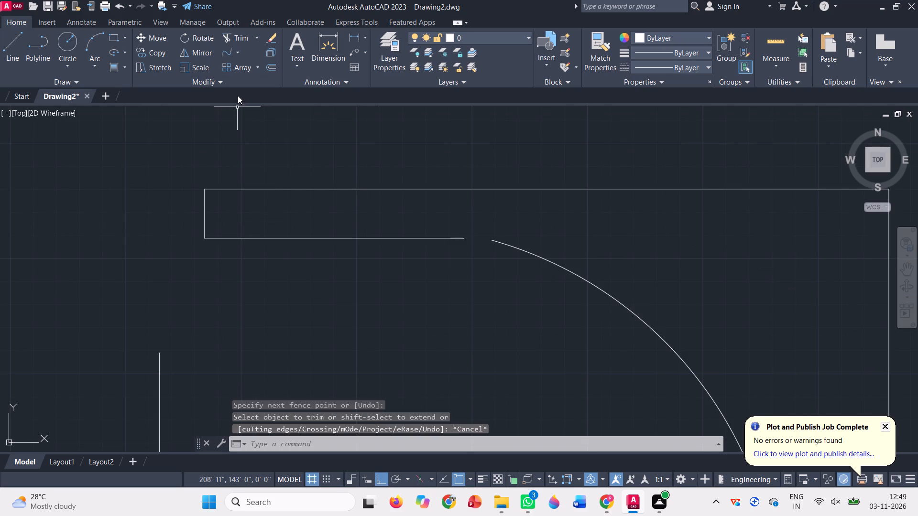
Blend the frame's horizontal inner line into the upper end of the large curved edge across the gap.
left_click(225, 51)
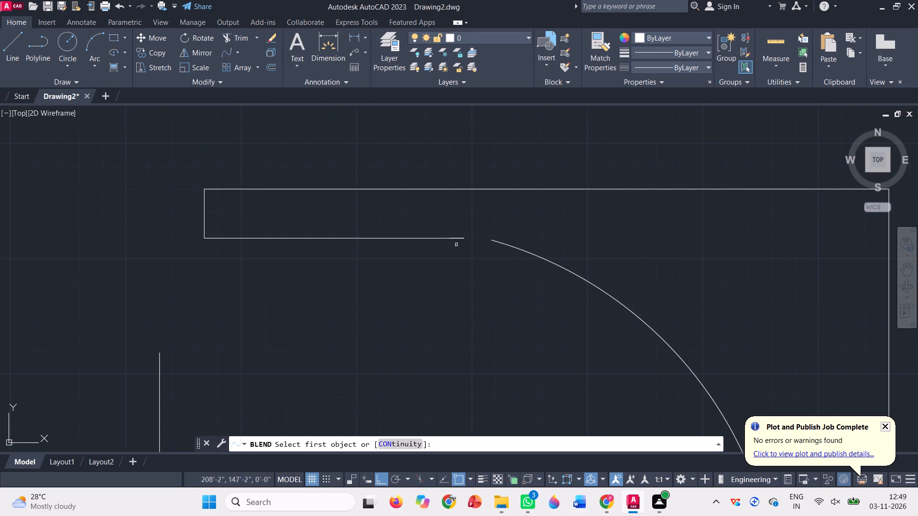
left_click(454, 239)
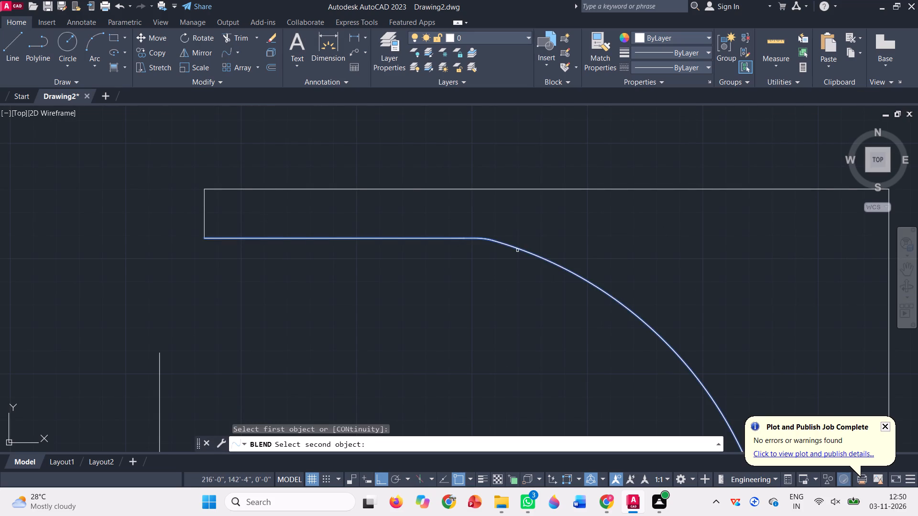
left_click(517, 250)
scroll(477, 232, "up", 3)
scroll(391, 264, "down", 6)
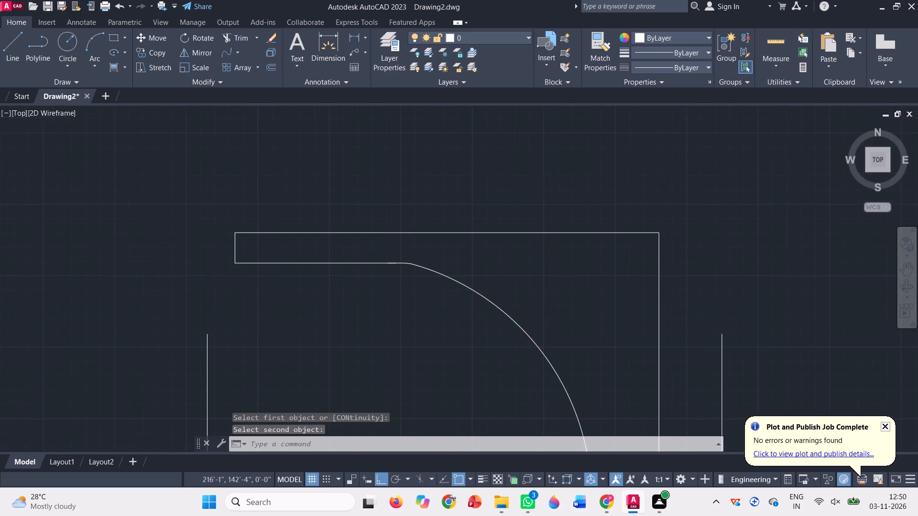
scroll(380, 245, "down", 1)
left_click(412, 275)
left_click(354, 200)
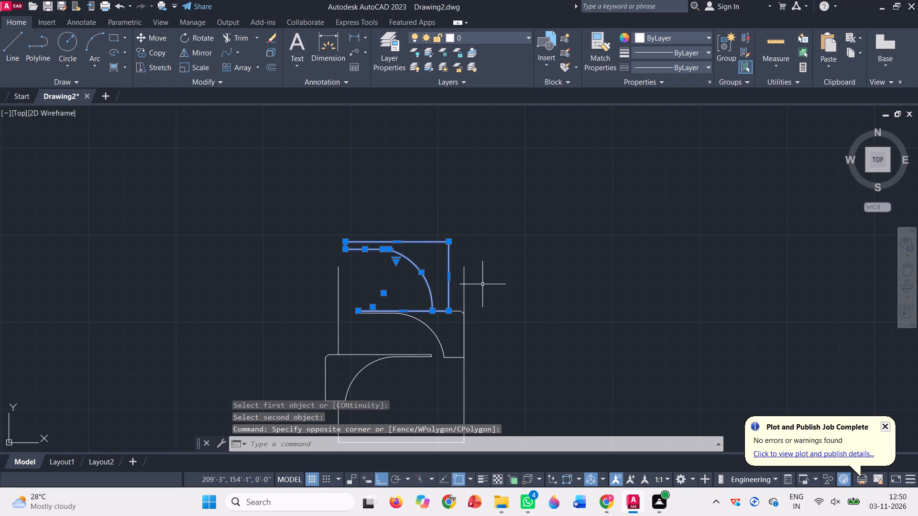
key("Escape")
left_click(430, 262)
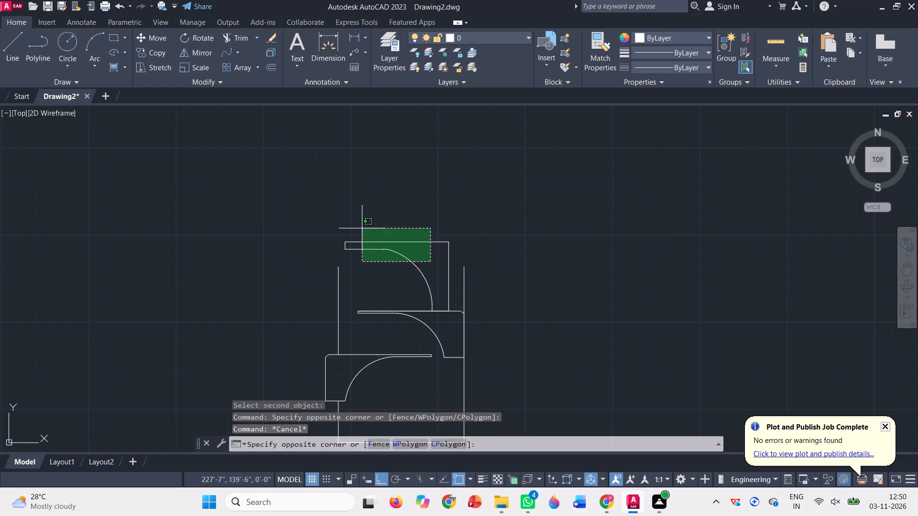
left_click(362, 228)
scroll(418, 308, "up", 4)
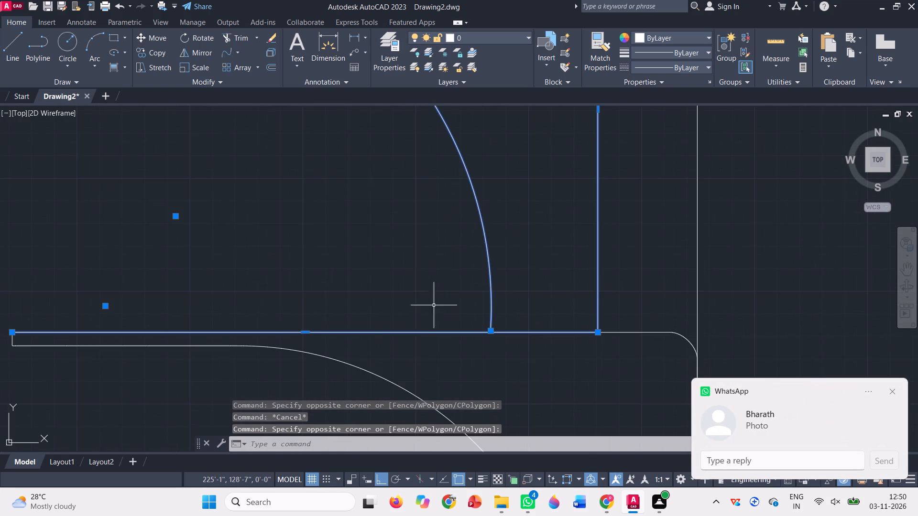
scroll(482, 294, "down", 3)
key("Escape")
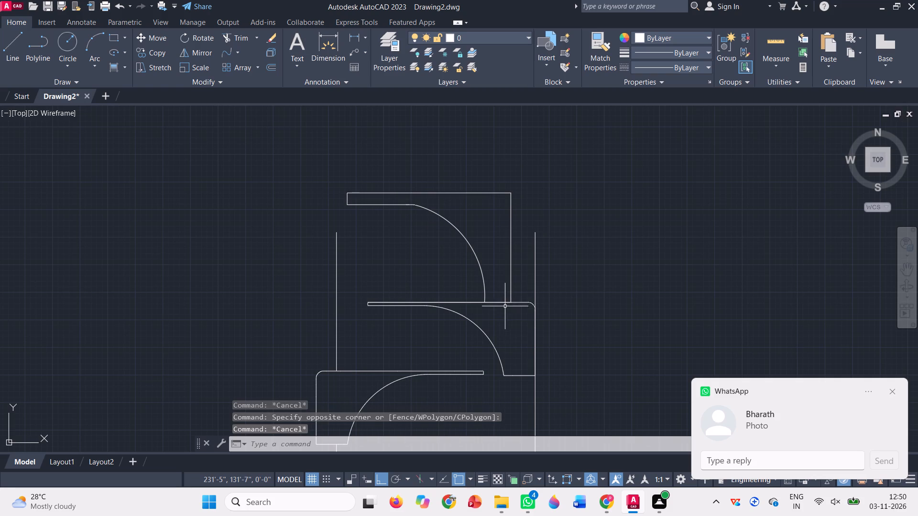
Trim away the top-storey frame's bottom line overlapping the slab's top edge, on both sides of the curve's foot.
left_click(235, 43)
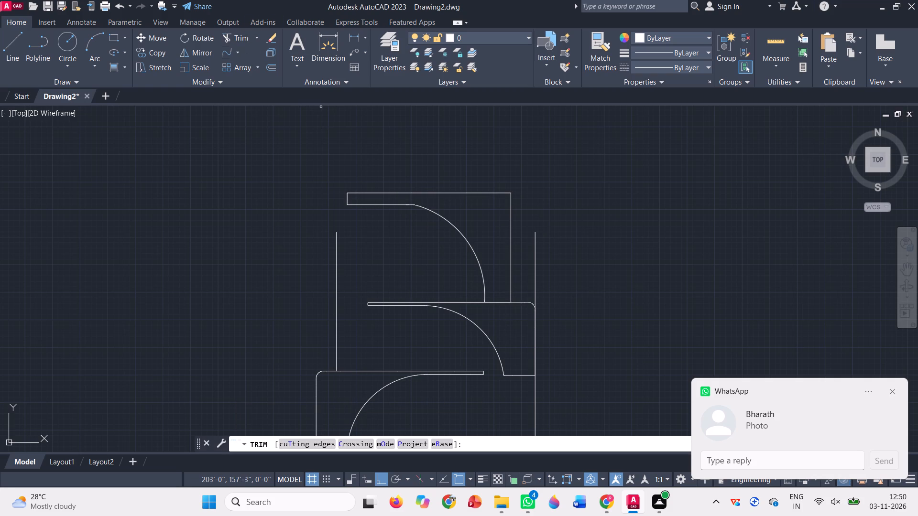
scroll(451, 288, "up", 2)
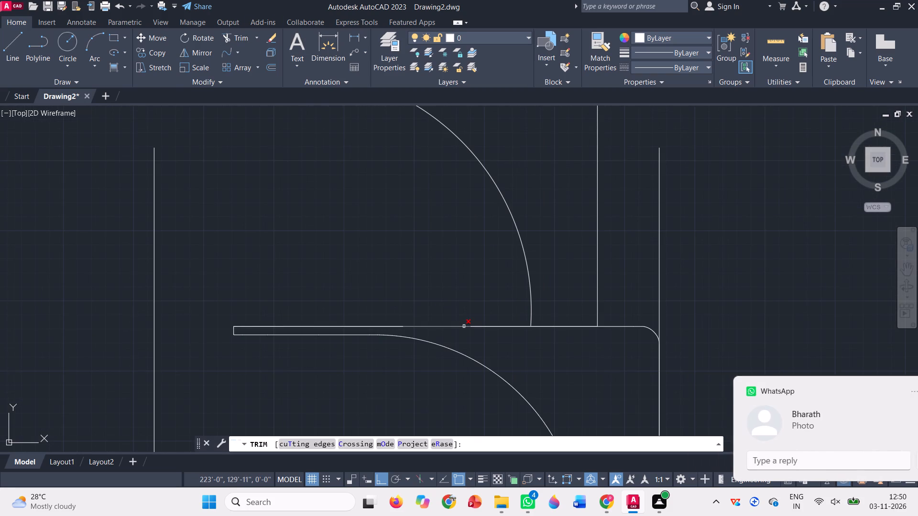
left_click(464, 326)
left_click(511, 327)
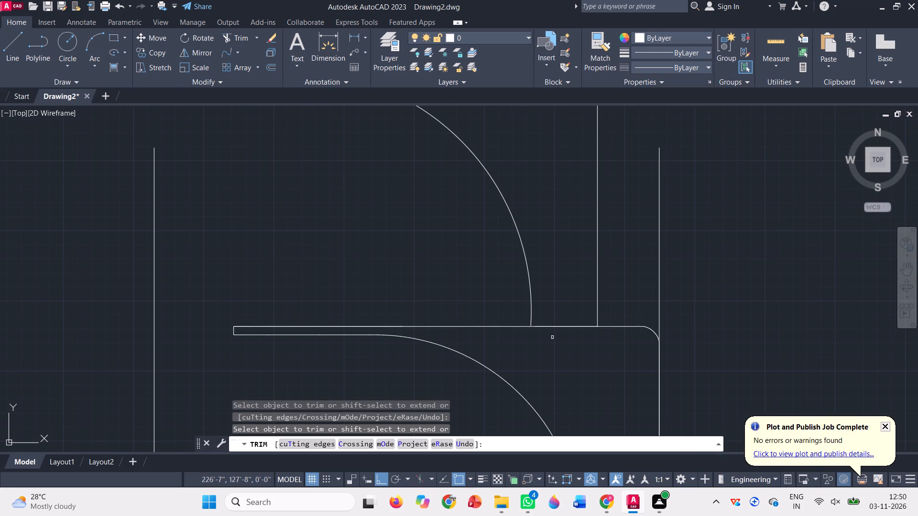
left_click(558, 326)
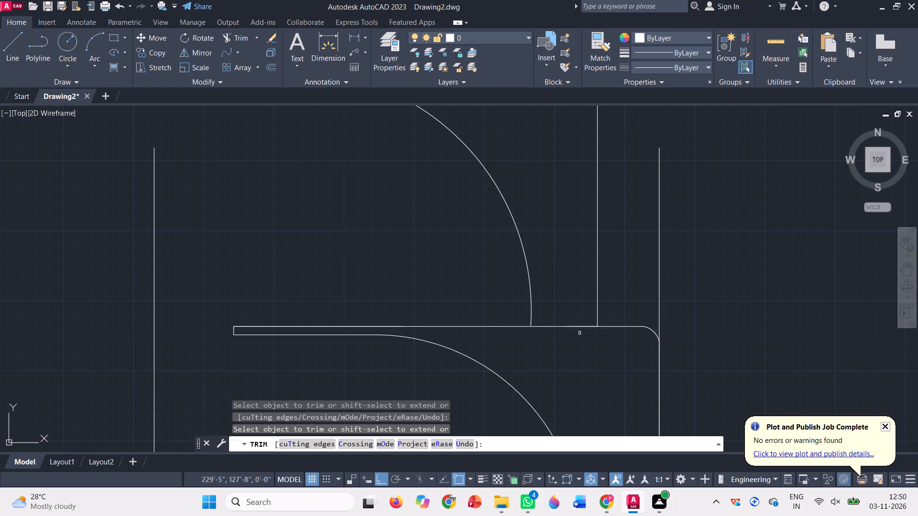
left_click(584, 327)
left_click(570, 326)
scroll(579, 327, "up", 4)
left_click(545, 326)
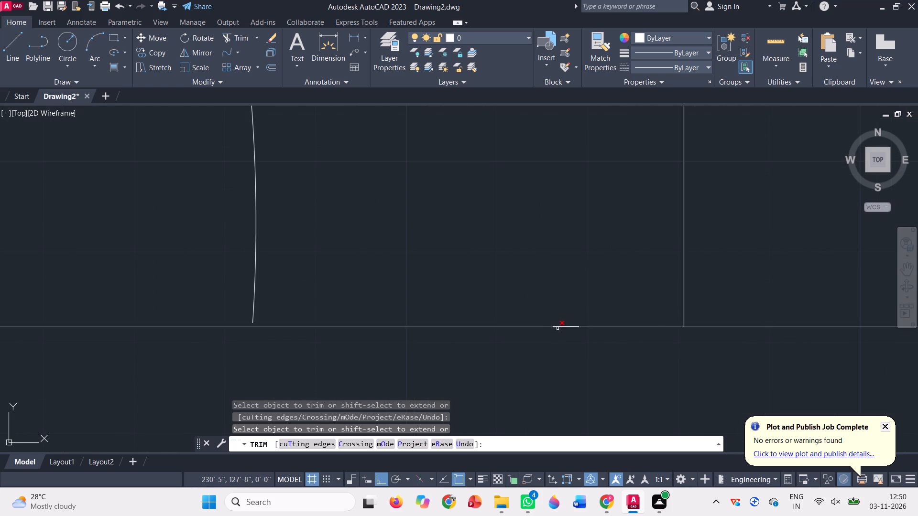
left_click(560, 327)
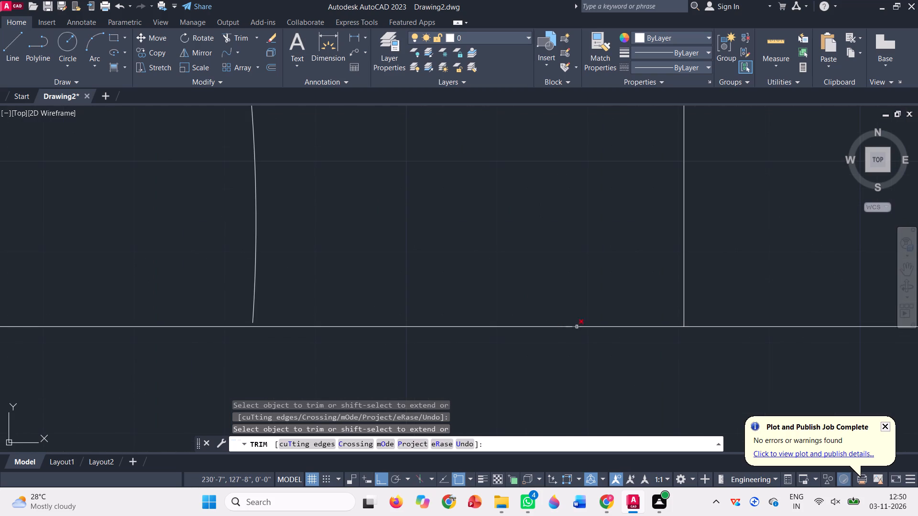
left_click(574, 326)
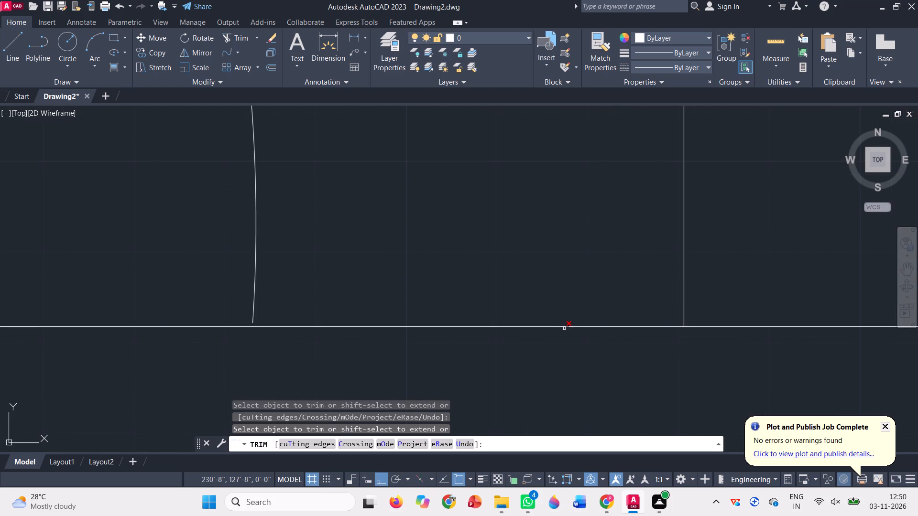
left_click(564, 328)
scroll(564, 330, "down", 6)
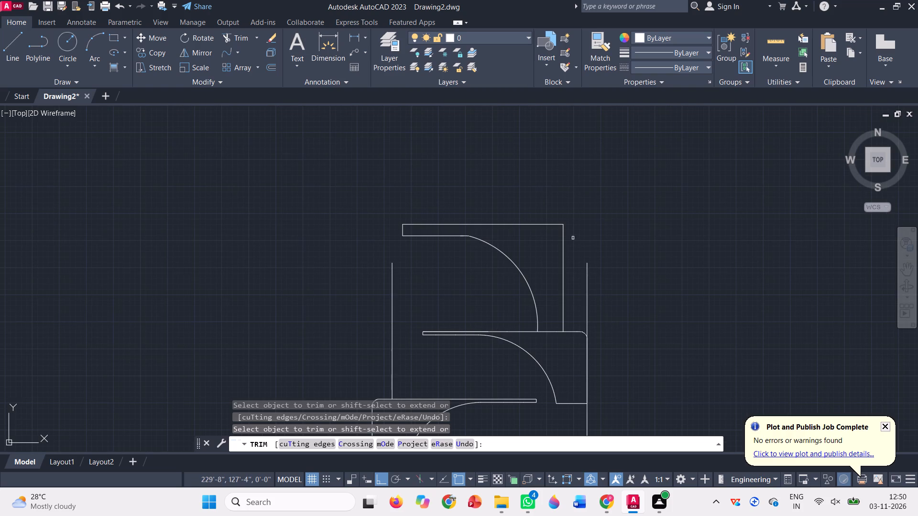
key("Escape")
Move all three façade frames, the ground line and the side wall lines horizontally to the right, leaving stray line fragments behind.
left_click(574, 239)
left_click(403, 197)
scroll(410, 194, "down", 2)
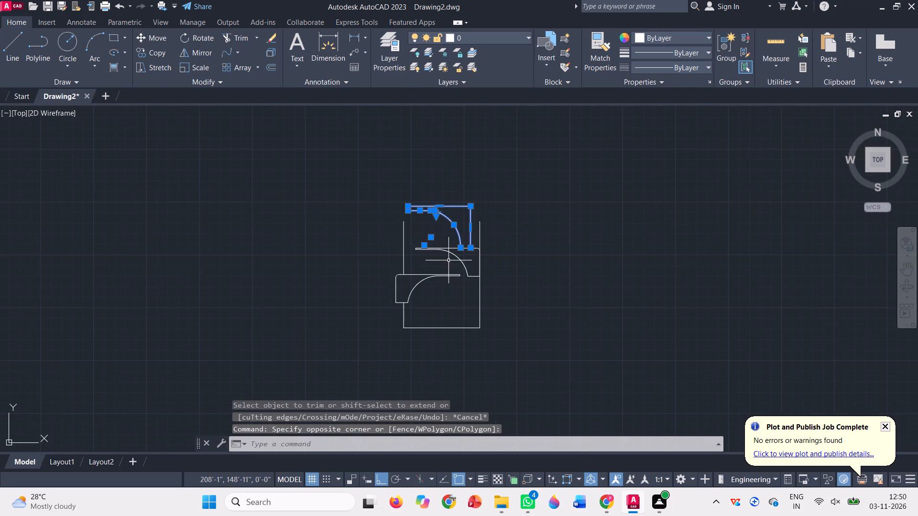
scroll(448, 262, "up", 3)
scroll(497, 191, "up", 2)
scroll(500, 290, "down", 3)
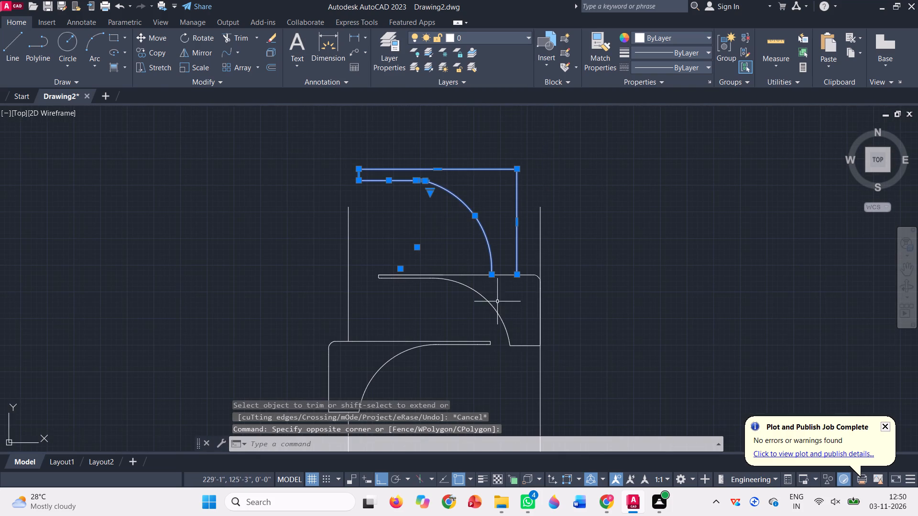
left_click(497, 301)
left_click(457, 287)
scroll(511, 294, "down", 2)
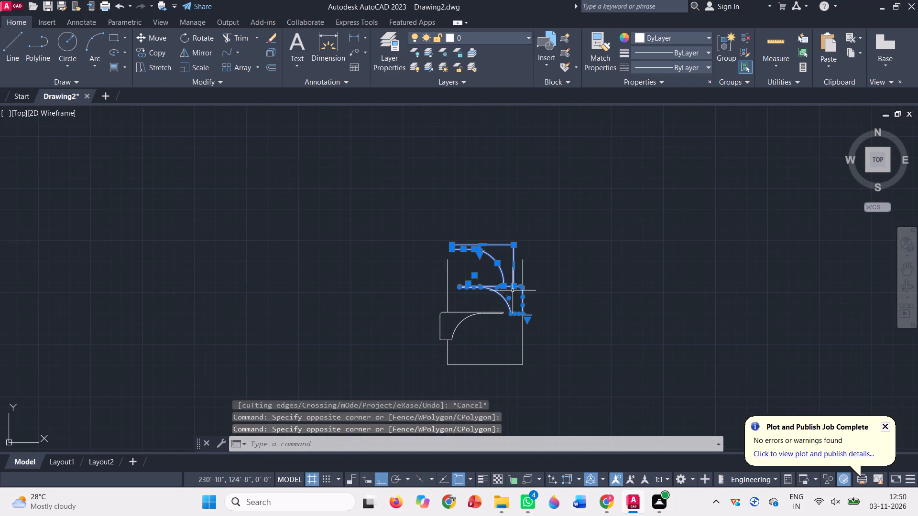
left_click(459, 322)
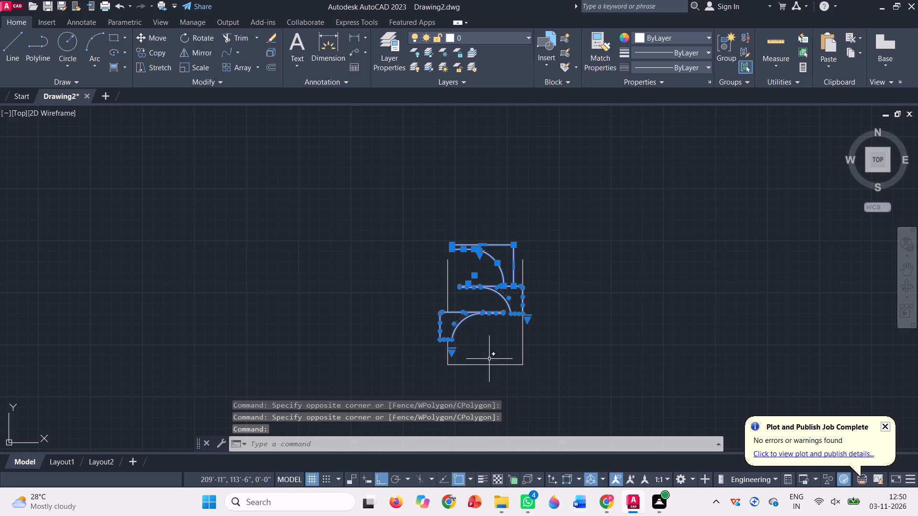
left_click(492, 366)
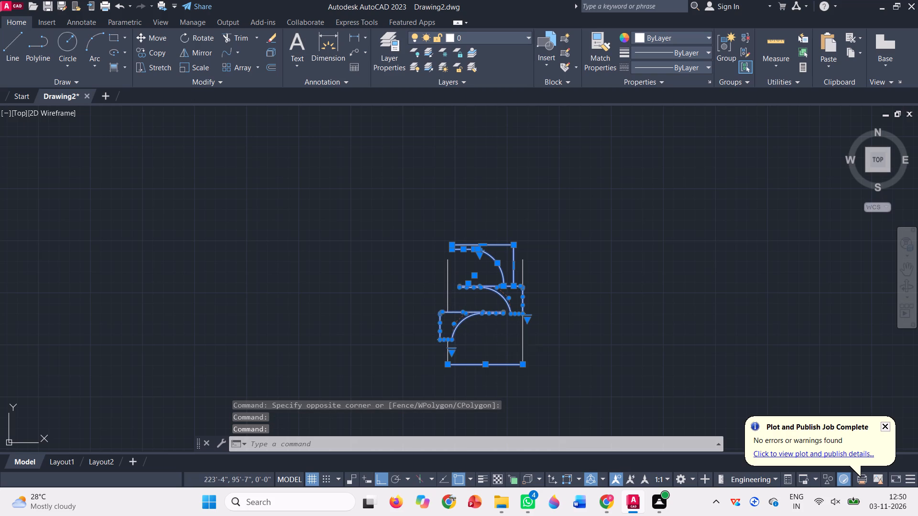
left_click(522, 344)
scroll(441, 354, "up", 3)
left_click(460, 339)
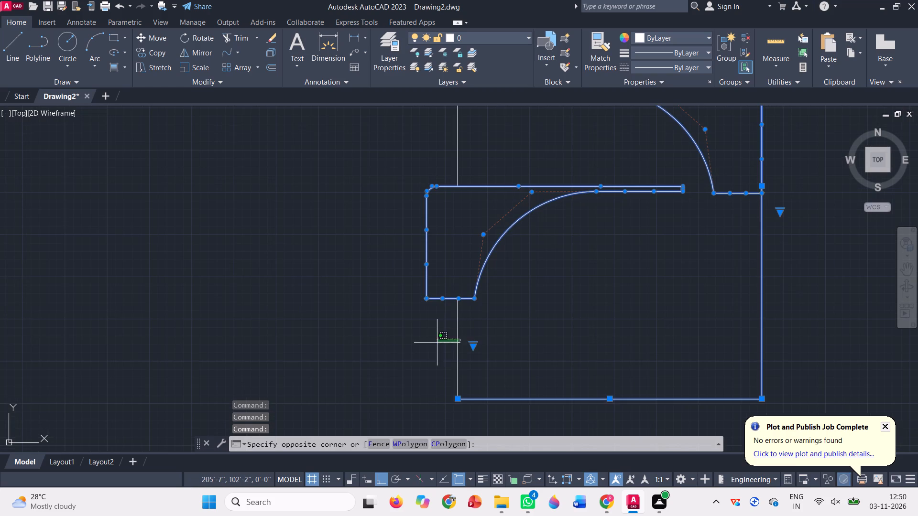
left_click(432, 345)
scroll(422, 354, "down", 2)
left_click(442, 239)
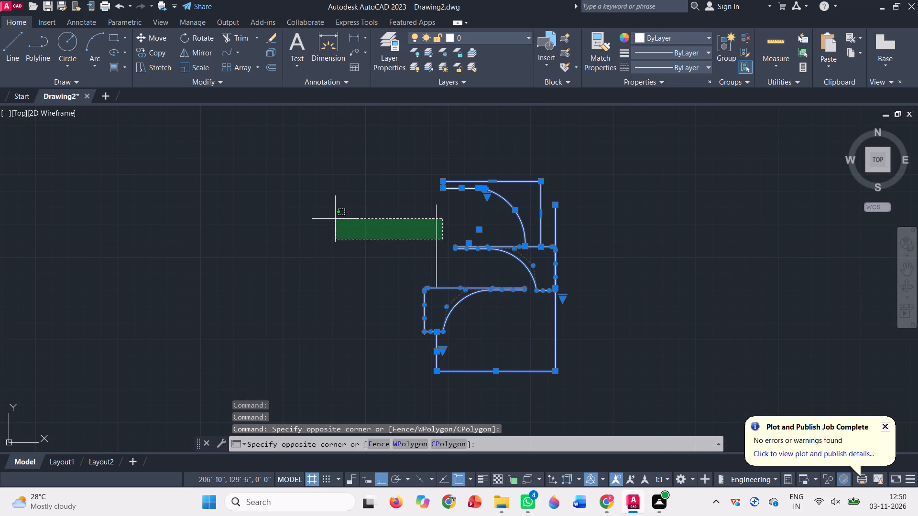
left_click(335, 219)
type("m")
key("space")
left_click(548, 367)
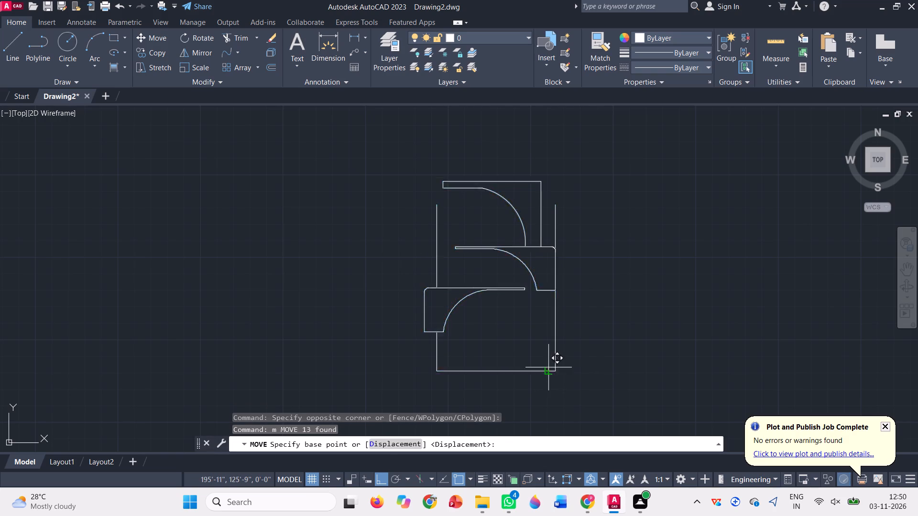
left_click(698, 357)
Delete the leftover line fragments of the top frame's bottom edge lying beside the moved elevation.
scroll(535, 273, "up", 3)
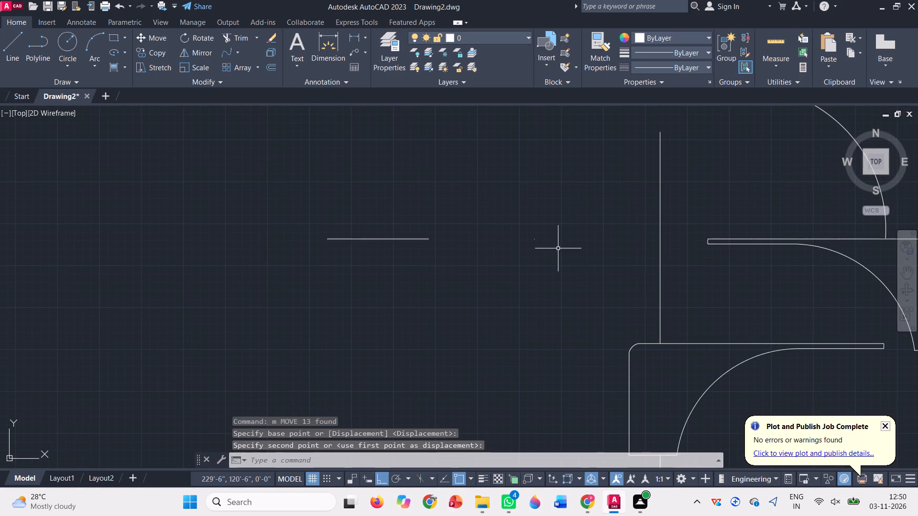
left_click(549, 273)
left_click(263, 205)
scroll(405, 234, "down", 1)
scroll(480, 255, "down", 1)
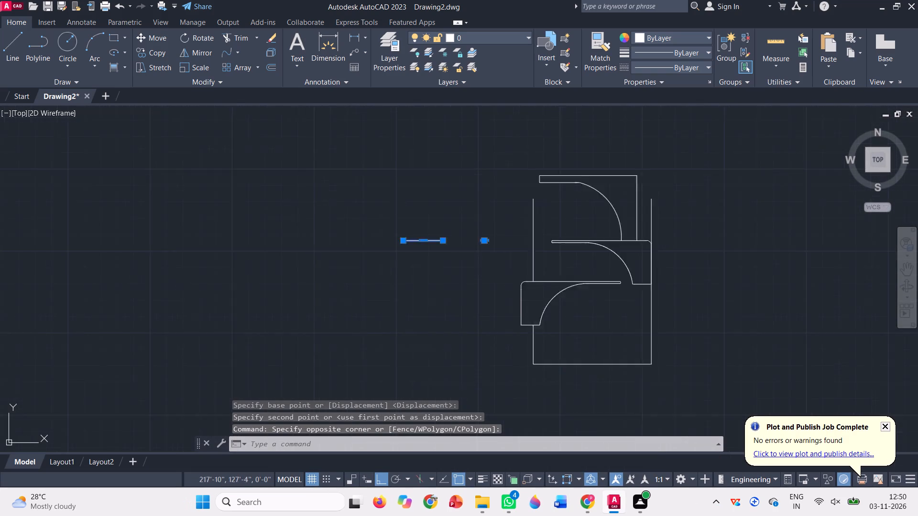
scroll(480, 255, "down", 1)
key("Delete")
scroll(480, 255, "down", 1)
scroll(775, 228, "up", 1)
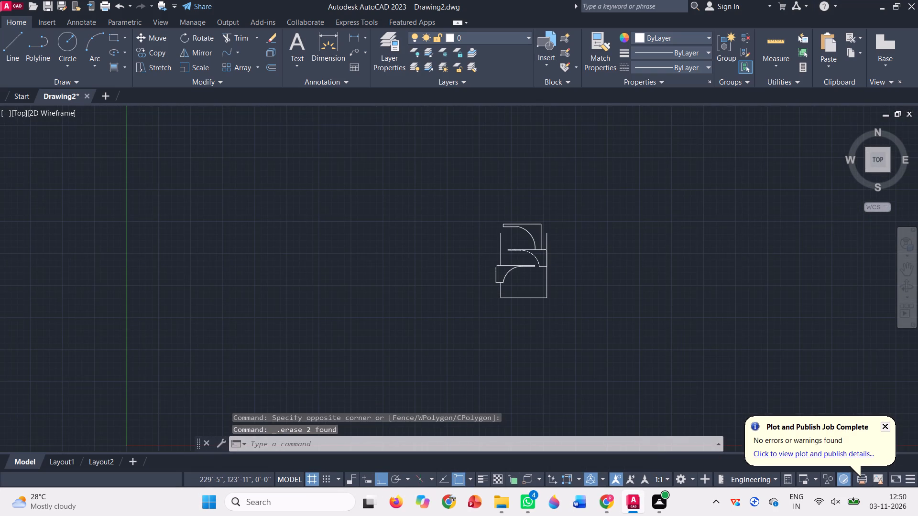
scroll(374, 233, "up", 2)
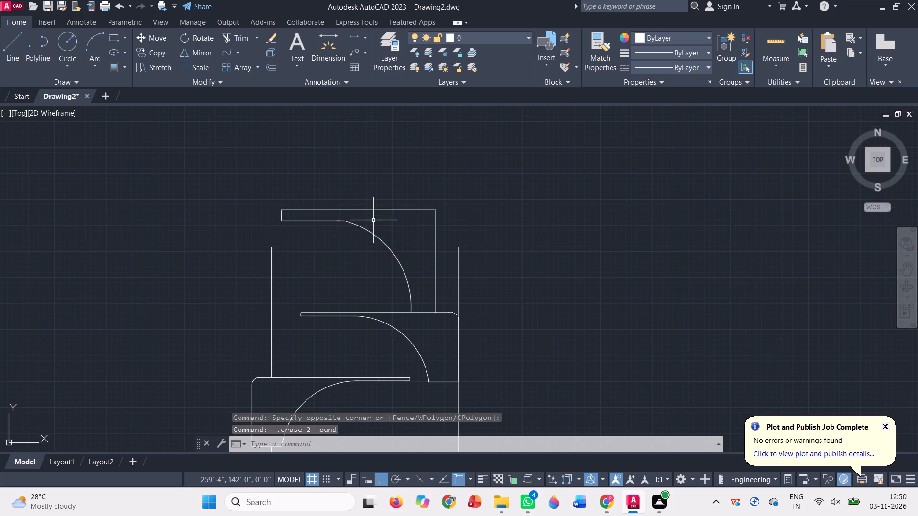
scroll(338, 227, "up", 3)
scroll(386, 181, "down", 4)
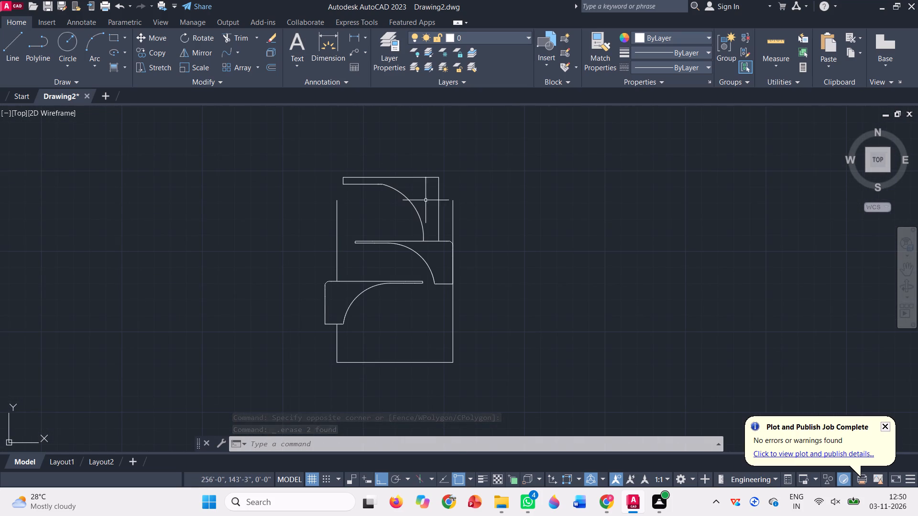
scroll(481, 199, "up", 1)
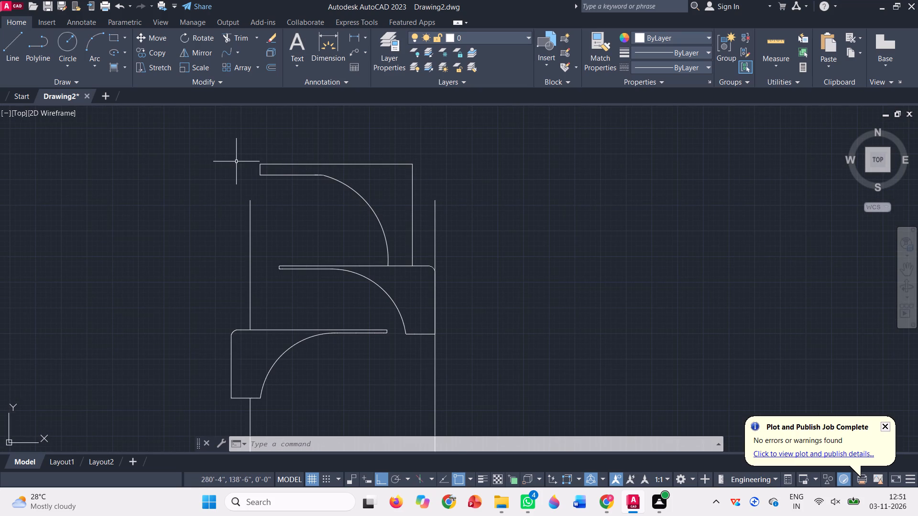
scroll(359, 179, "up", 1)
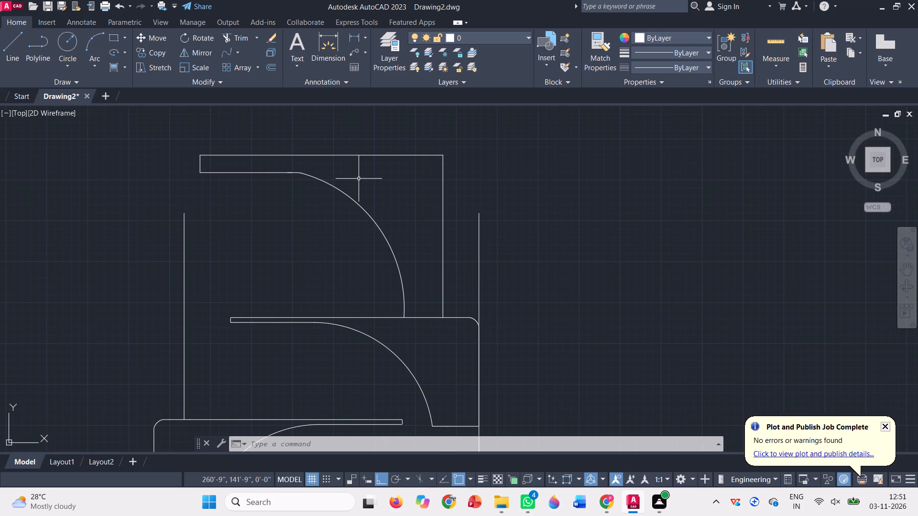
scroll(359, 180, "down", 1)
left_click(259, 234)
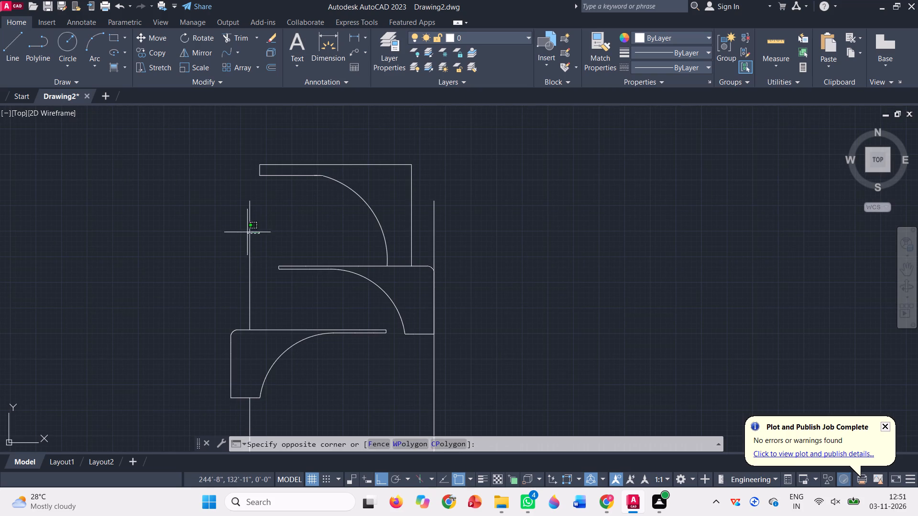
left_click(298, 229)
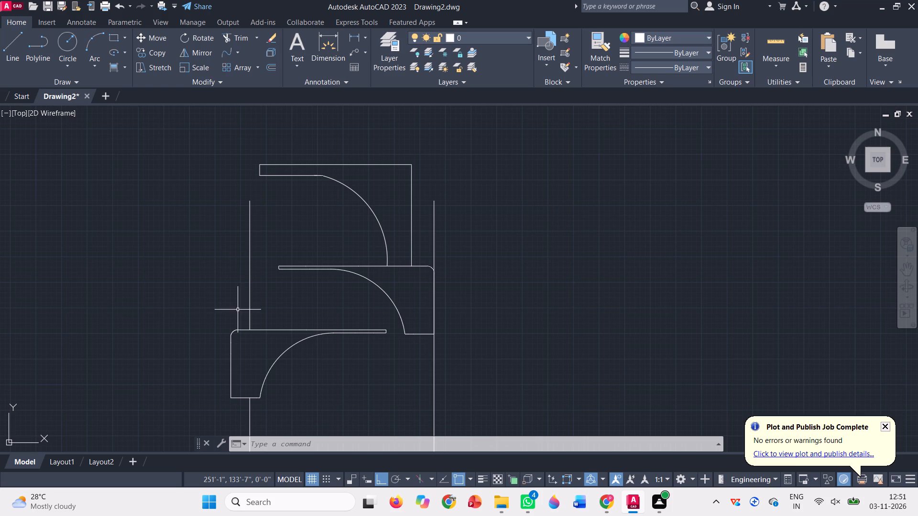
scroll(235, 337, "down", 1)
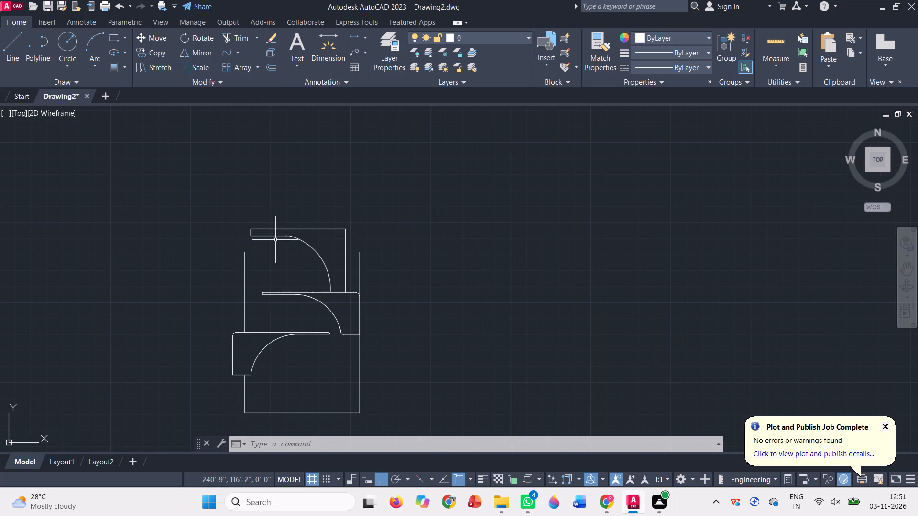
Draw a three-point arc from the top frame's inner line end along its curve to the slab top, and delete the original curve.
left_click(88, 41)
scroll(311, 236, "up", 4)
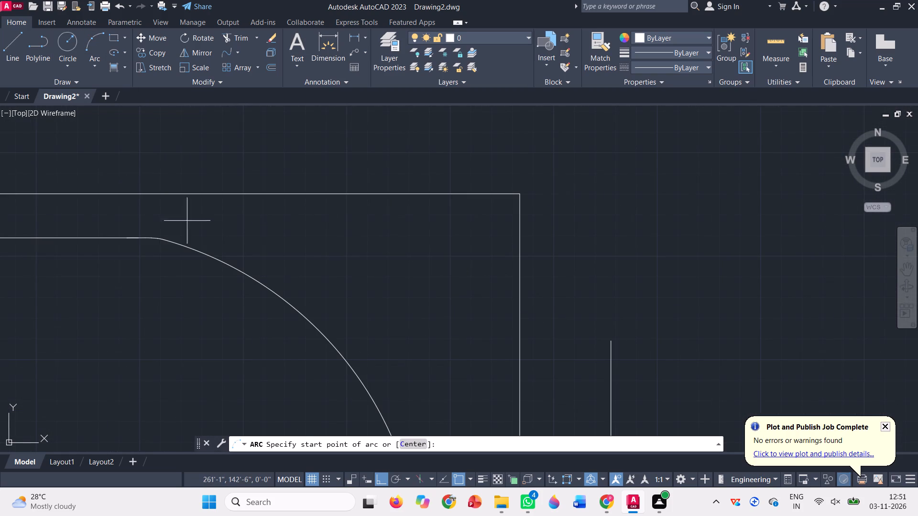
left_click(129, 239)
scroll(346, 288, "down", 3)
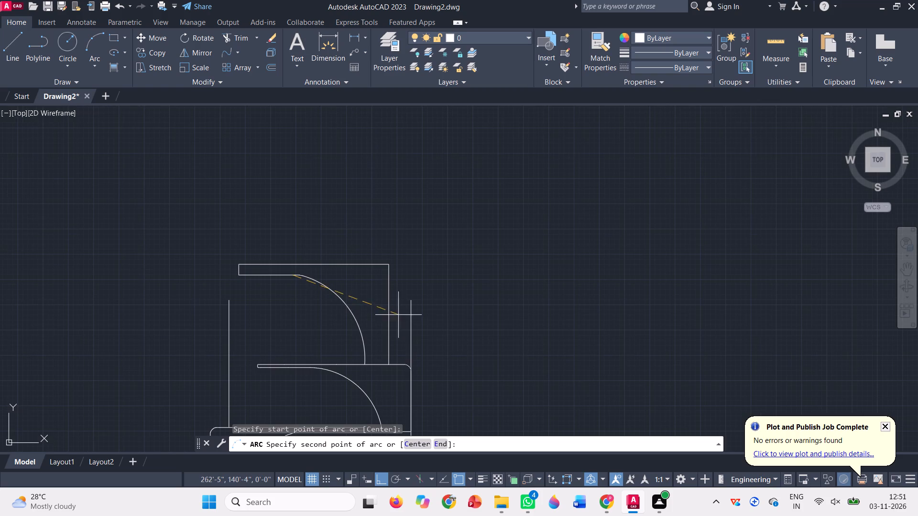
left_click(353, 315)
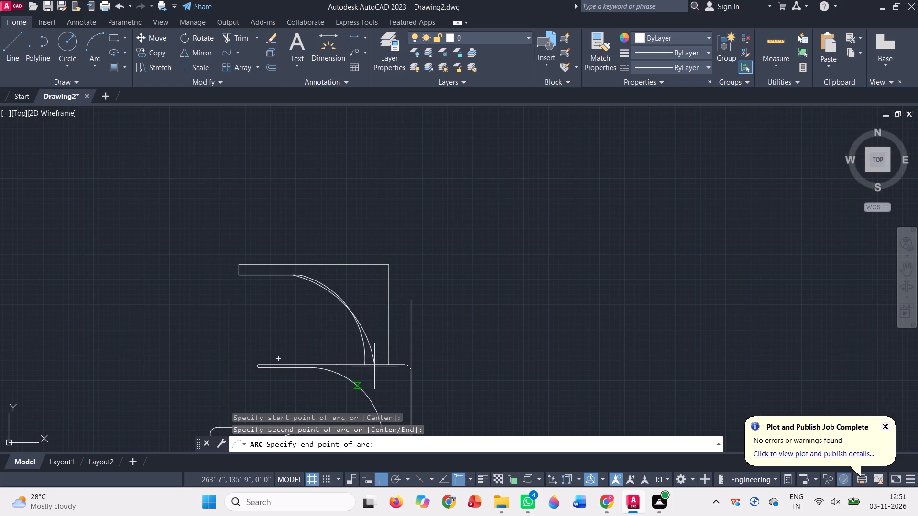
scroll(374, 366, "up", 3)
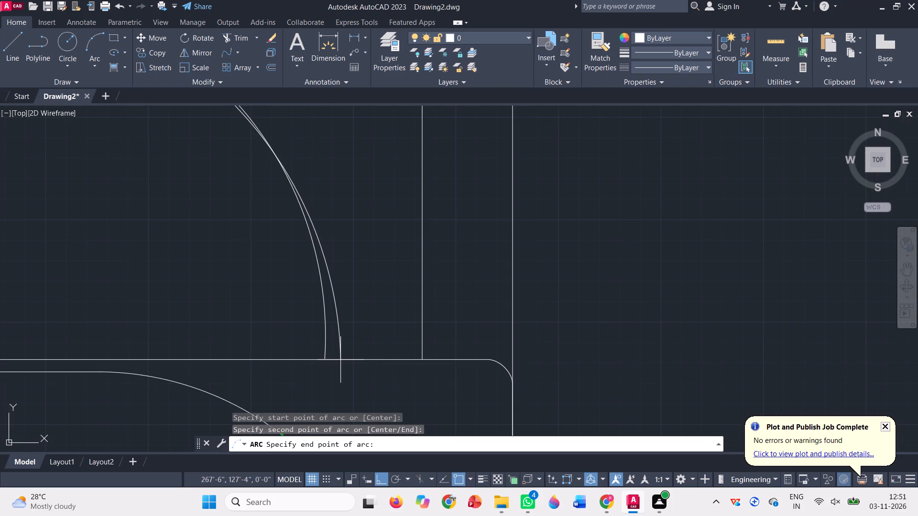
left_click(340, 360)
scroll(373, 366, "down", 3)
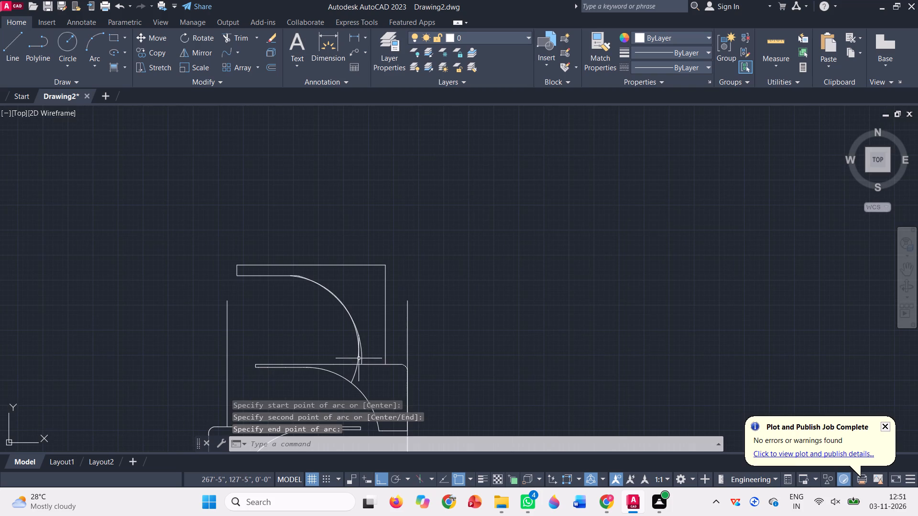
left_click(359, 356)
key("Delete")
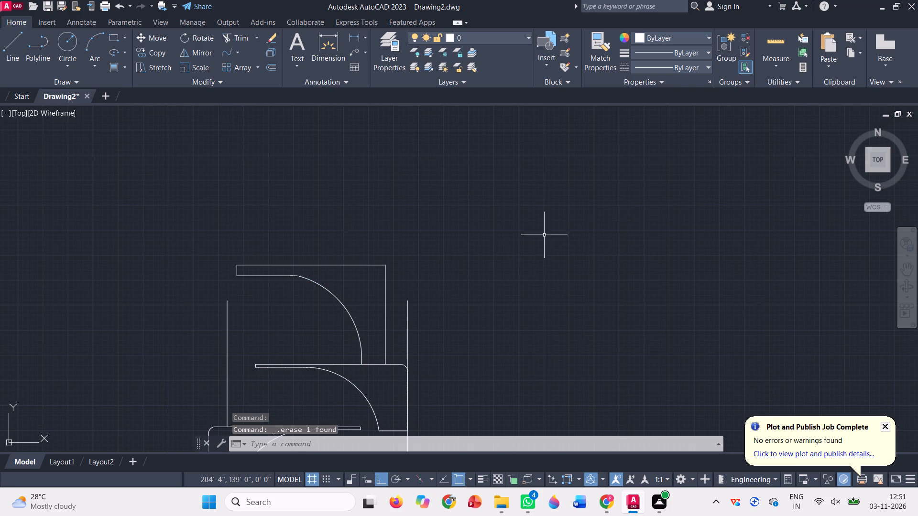
Draw a slightly flatter three-point arc from the curve's upper start to a foot farther out on the slab, and delete the previous arc.
left_click(96, 37)
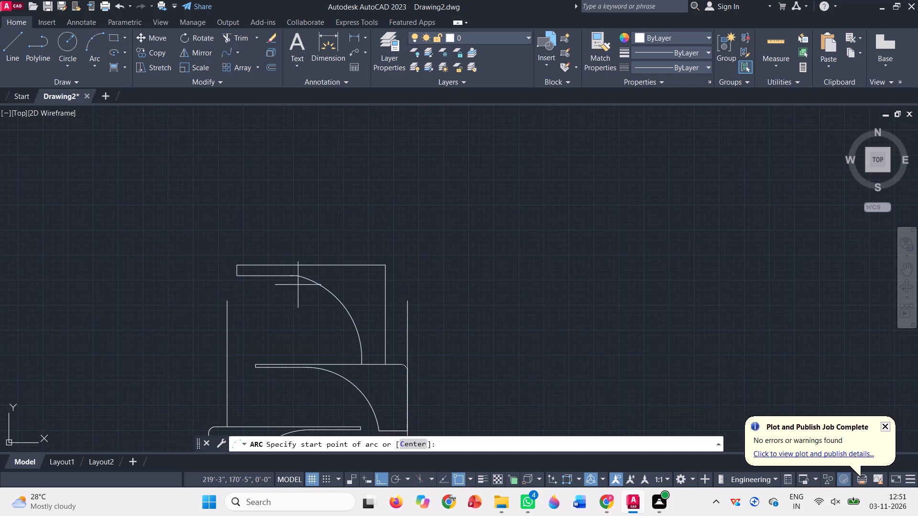
left_click(297, 274)
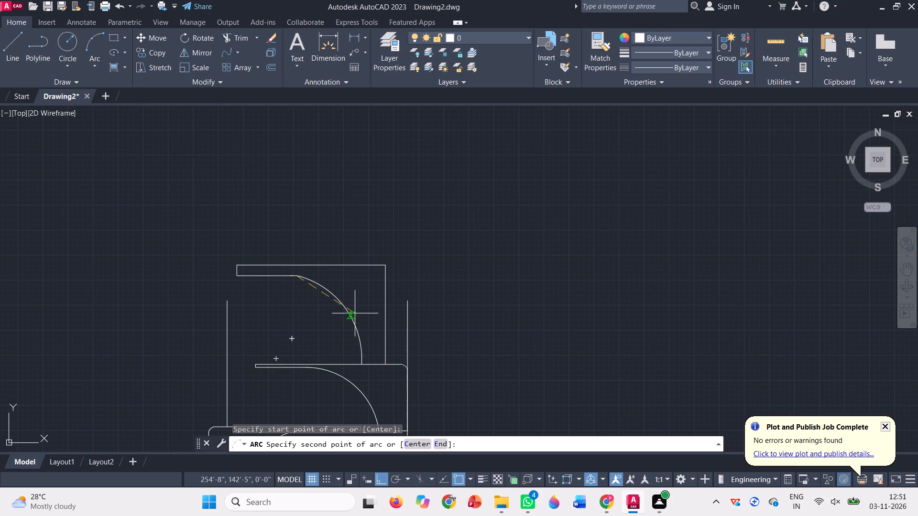
left_click(358, 317)
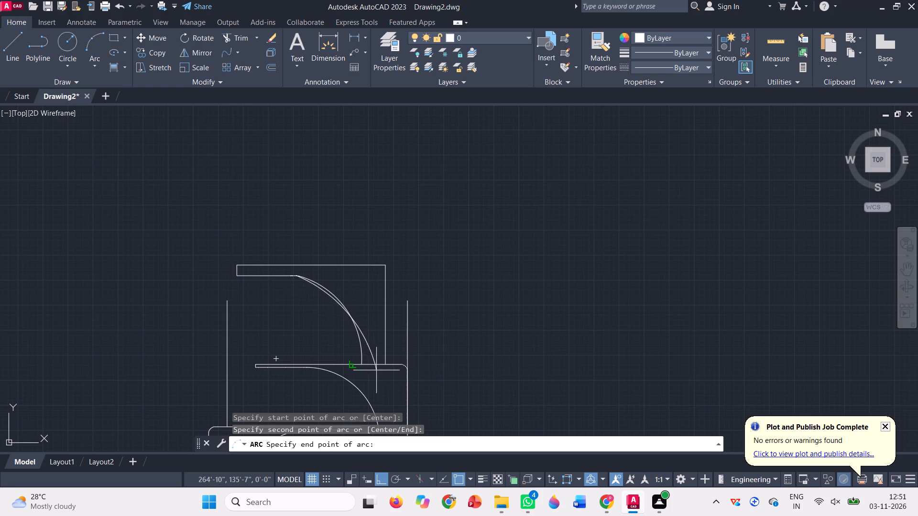
scroll(367, 363, "up", 4)
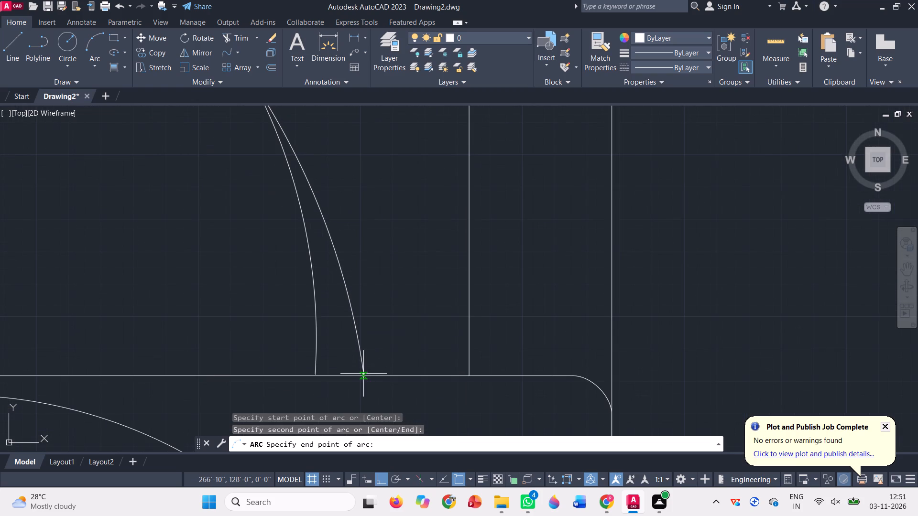
left_click(361, 374)
scroll(377, 370, "down", 2)
left_click(356, 338)
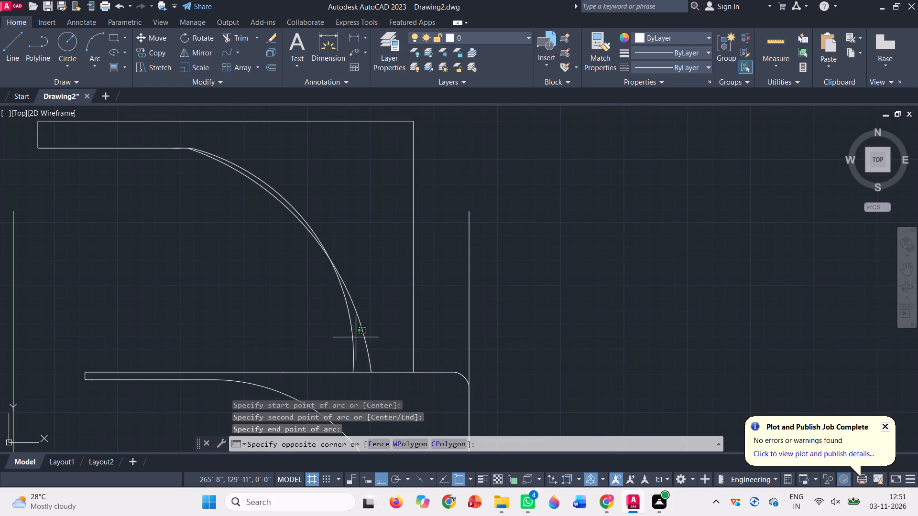
left_click(275, 312)
scroll(444, 241, "down", 2)
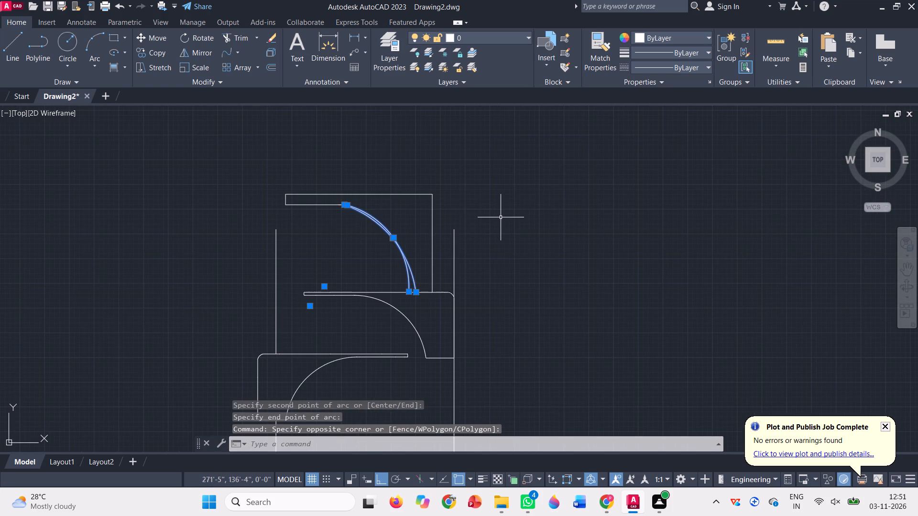
key("Escape")
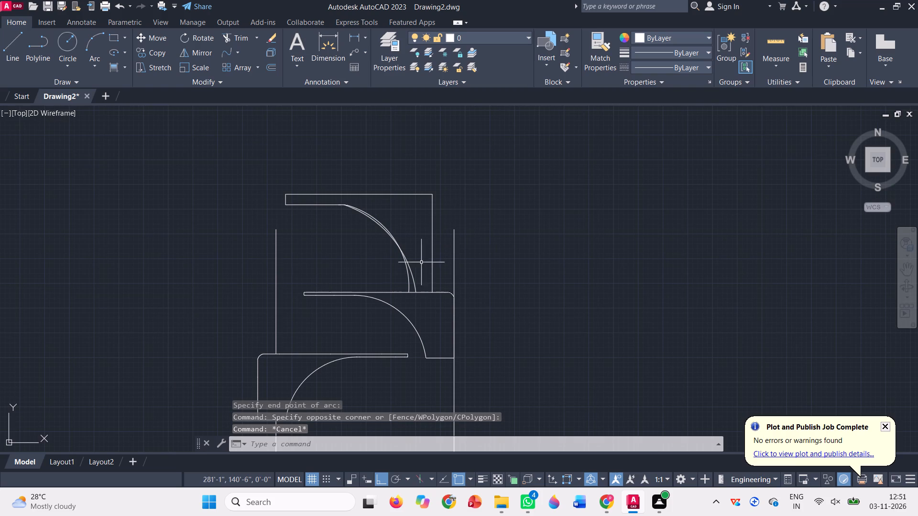
scroll(404, 280, "up", 3)
left_click(417, 285)
scroll(437, 345, "down", 3)
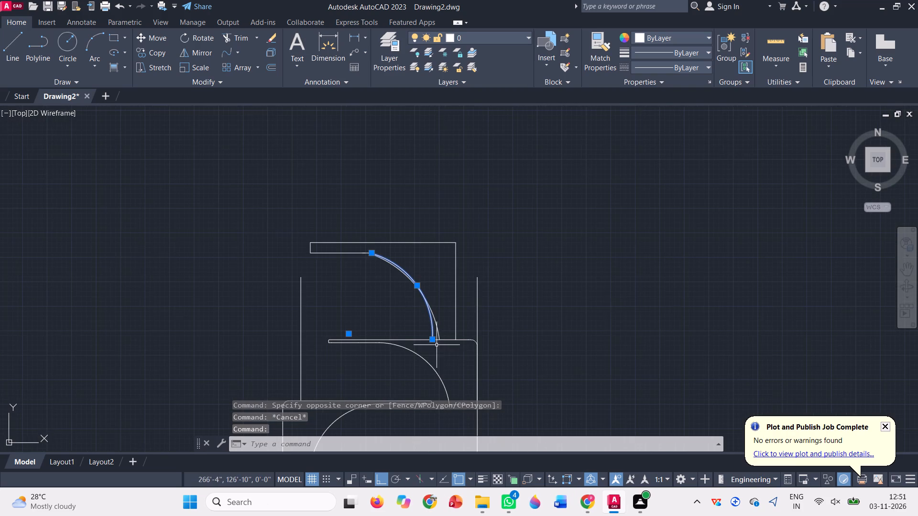
key("Delete")
Trim the old blend's stub sticking out past the new arc's upper end, and delete the tiny fragment left over.
scroll(373, 240, "up", 4)
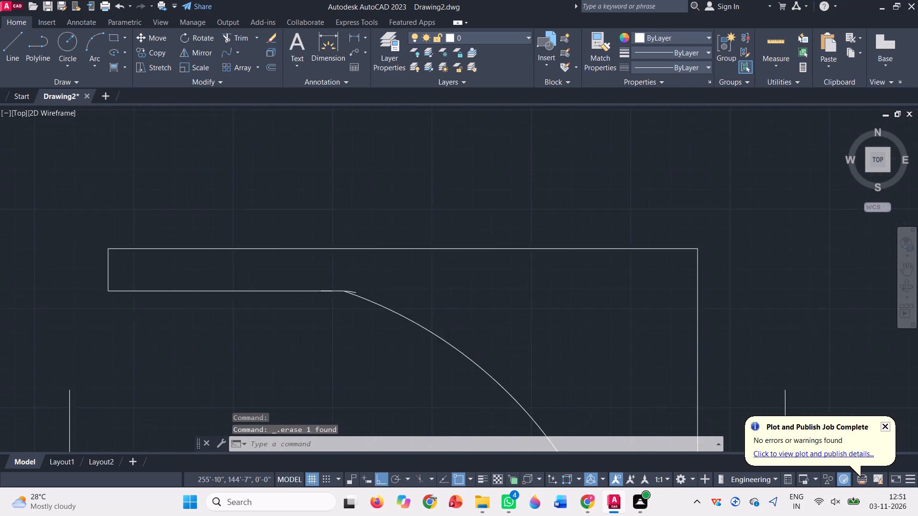
scroll(326, 326, "up", 3)
left_click(235, 35)
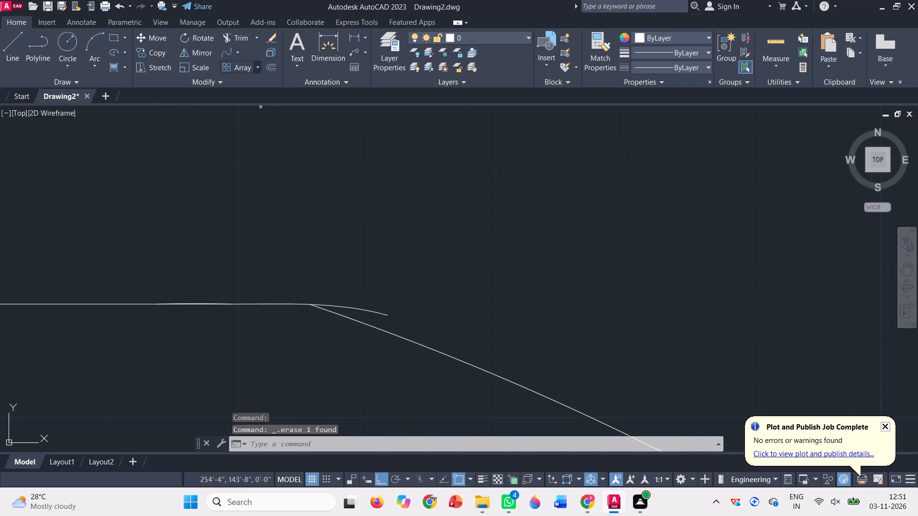
left_click(356, 314)
left_click(370, 266)
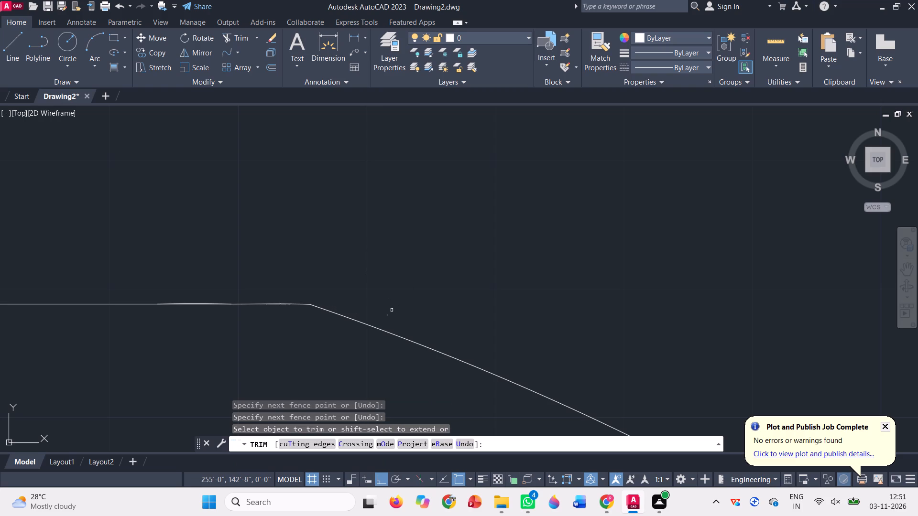
left_click(391, 324)
left_click(387, 314)
key("Escape")
scroll(403, 305, "up", 3)
left_click(353, 356)
left_click(291, 302)
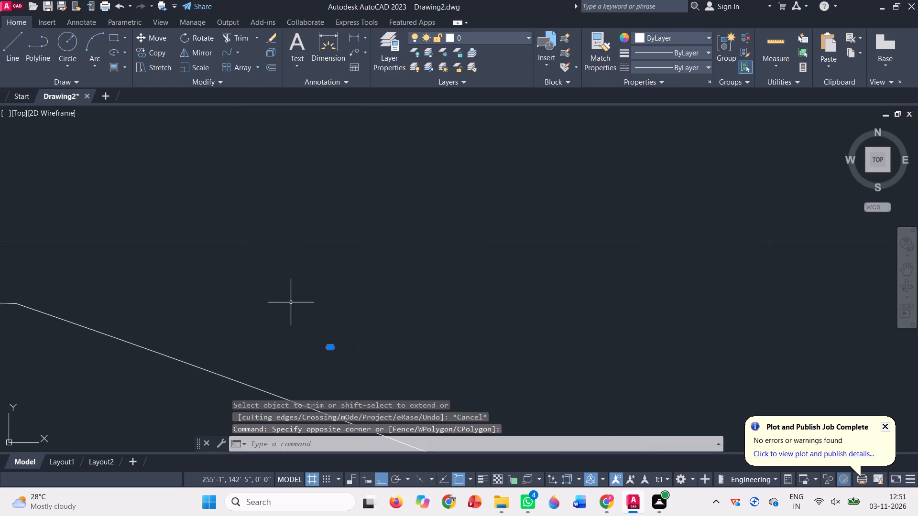
scroll(517, 304, "down", 3)
key("Delete")
scroll(517, 304, "down", 4)
scroll(439, 304, "down", 2)
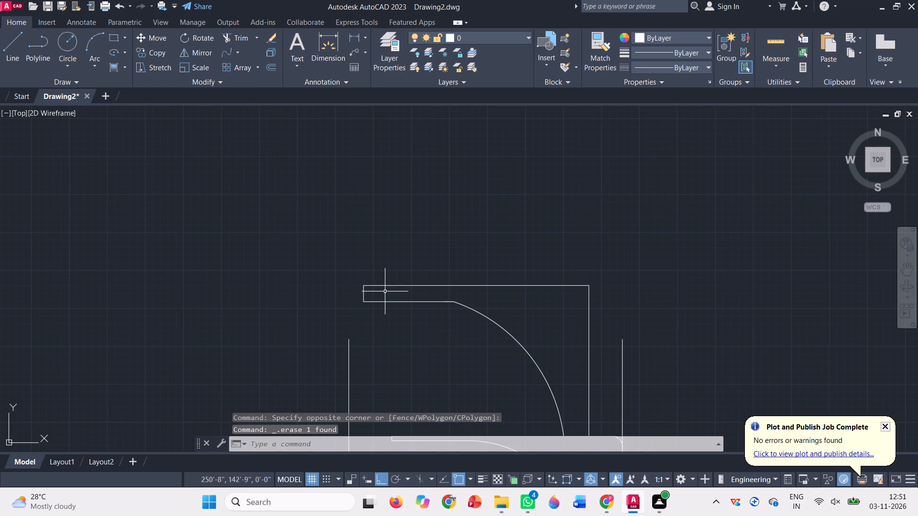
Delete the top frame's horizontal inner line and the short blend pieces beside the arc's upper end.
scroll(437, 303, "down", 2)
scroll(452, 317, "up", 3)
scroll(396, 259, "up", 2)
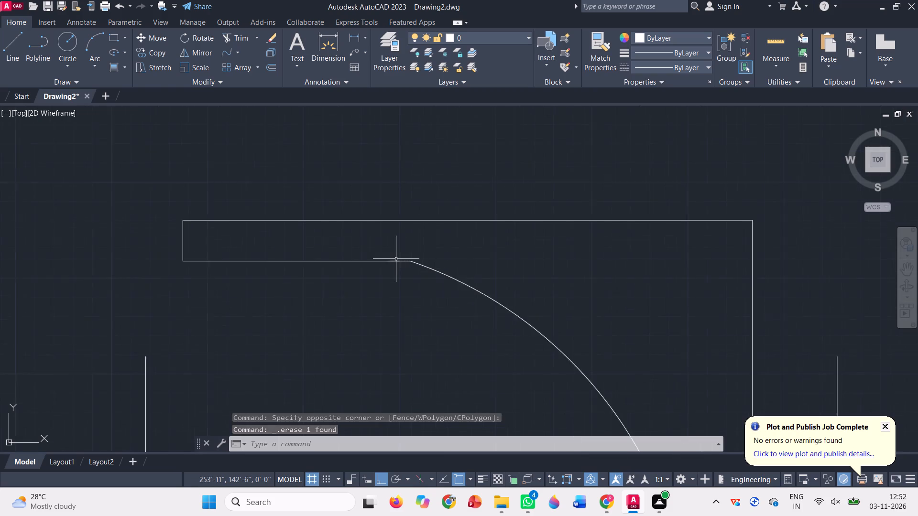
left_click(375, 265)
left_click(273, 226)
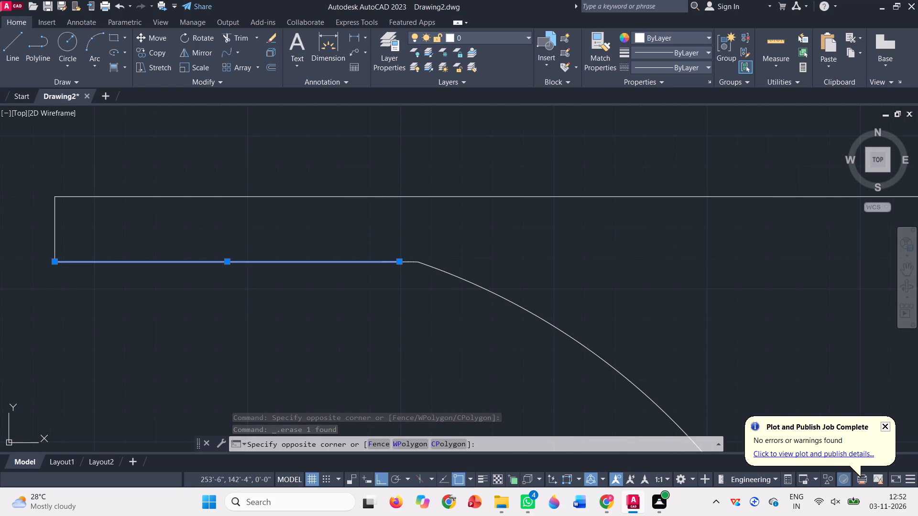
key("Delete")
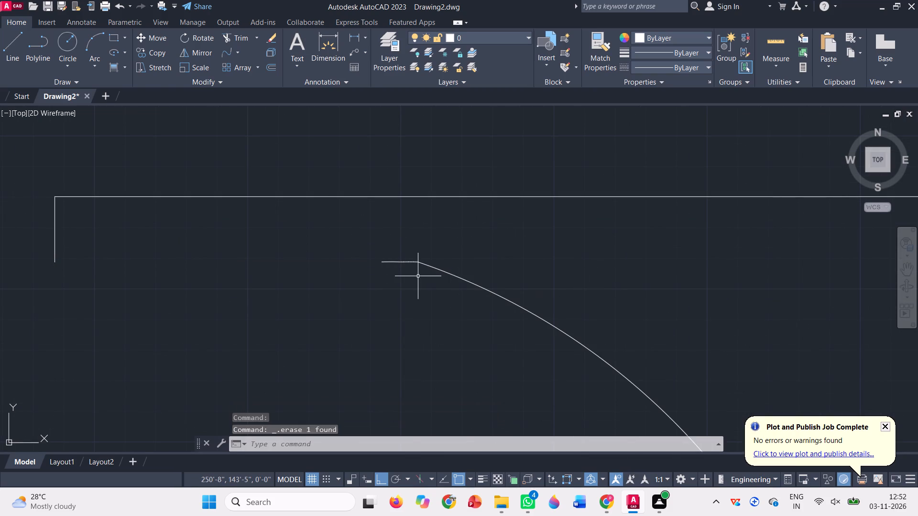
left_click(417, 276)
left_click(382, 250)
key("Delete")
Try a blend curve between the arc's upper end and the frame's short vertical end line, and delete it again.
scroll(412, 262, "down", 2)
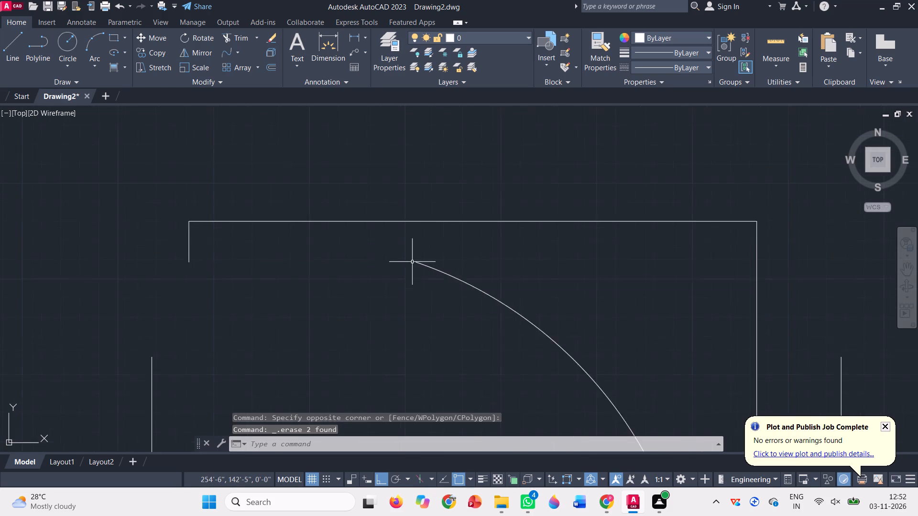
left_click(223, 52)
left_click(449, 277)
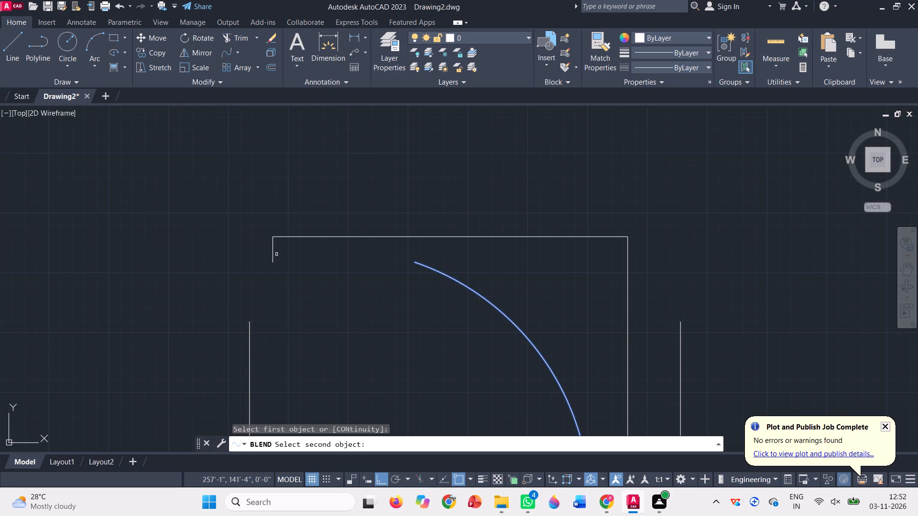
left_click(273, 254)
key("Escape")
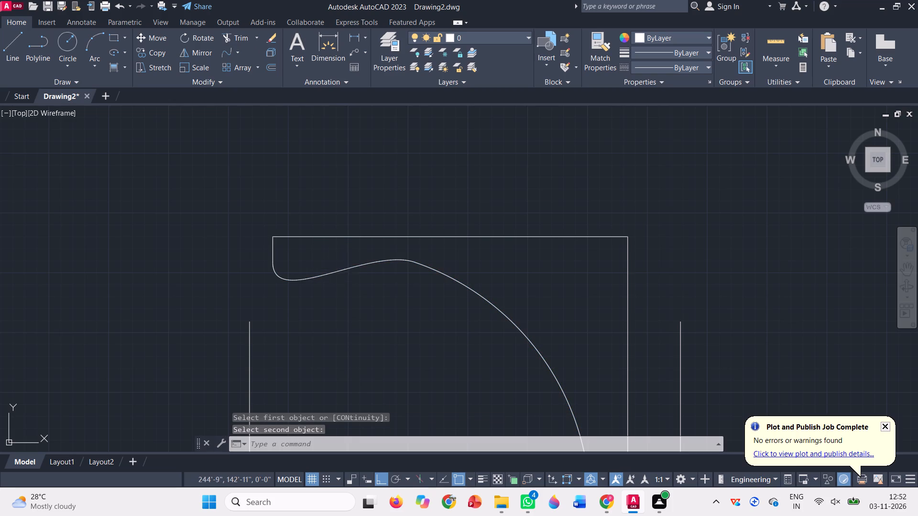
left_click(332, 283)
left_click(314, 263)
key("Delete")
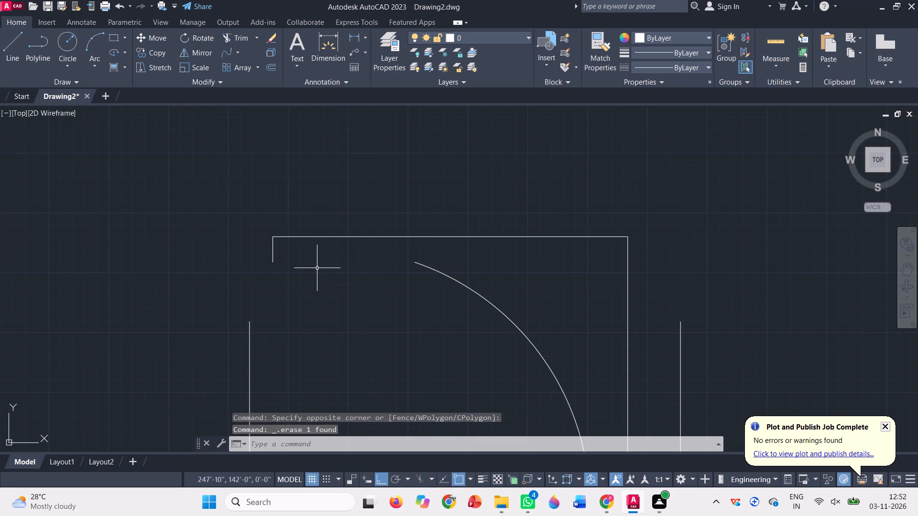
Draw a straight line from the bottom of the frame's short vertical end to the arc's upper end.
key("l")
key("Return")
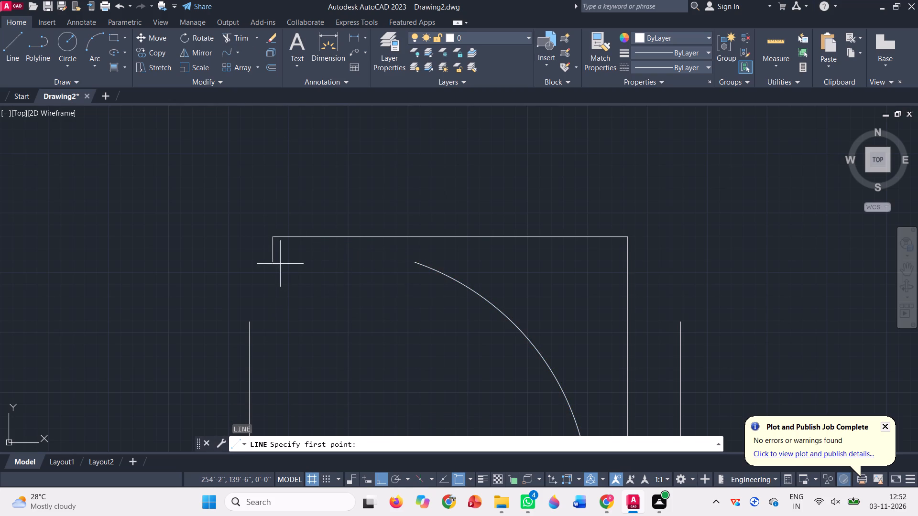
left_click(275, 260)
scroll(424, 259, "up", 3)
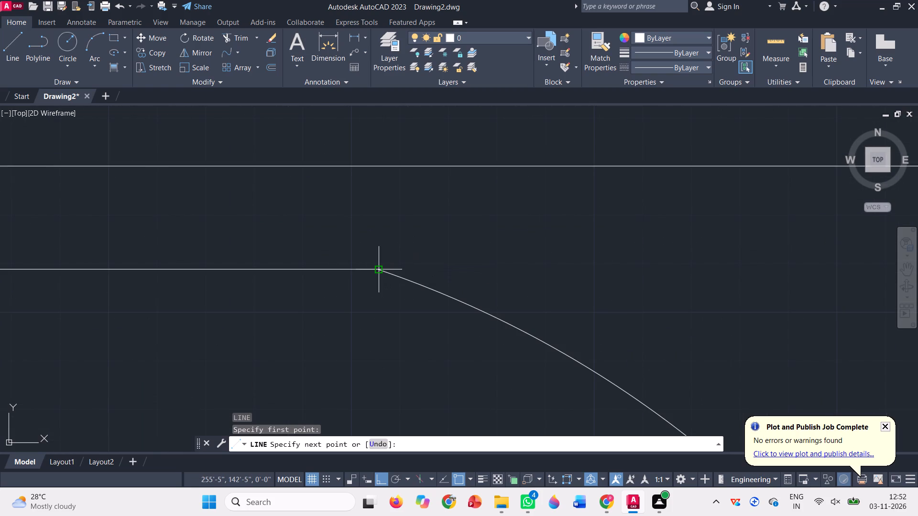
left_click(380, 269)
scroll(454, 278, "down", 3)
key("space")
scroll(397, 236, "down", 3)
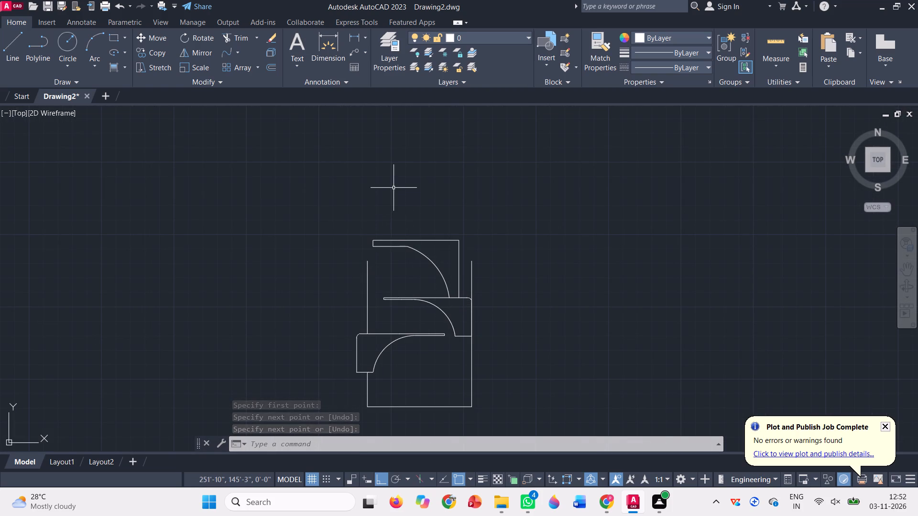
scroll(393, 188, "up", 2)
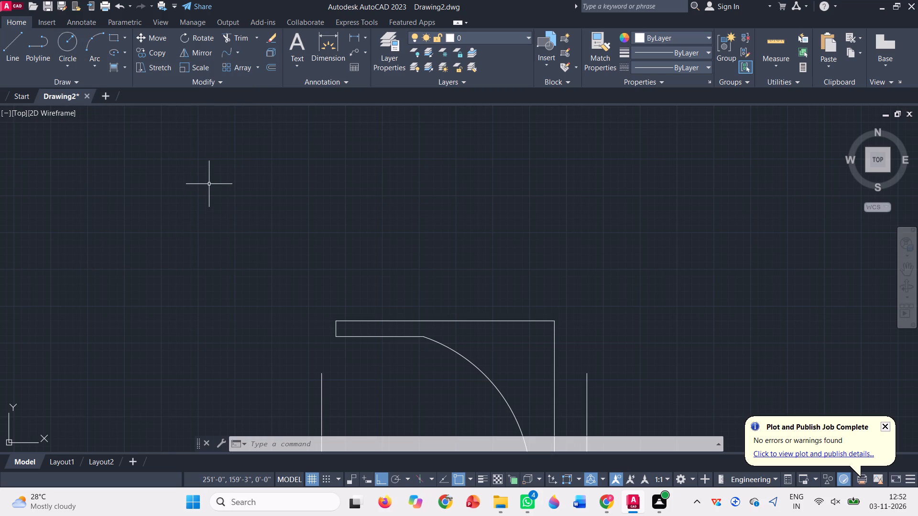
Draw a long, thin horizontal rectangle just above the top-storey frame, offset so it overhangs the frame's right end.
scroll(209, 184, "down", 1)
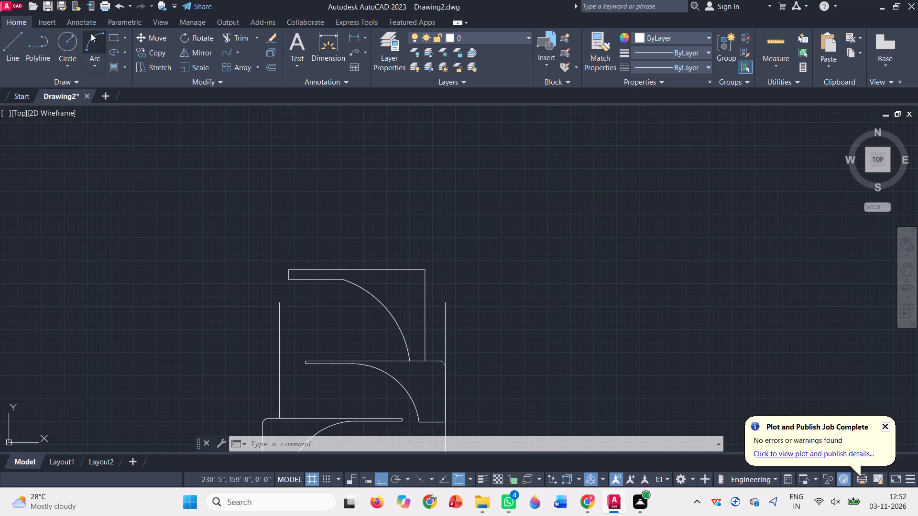
left_click(113, 42)
scroll(341, 281, "up", 2)
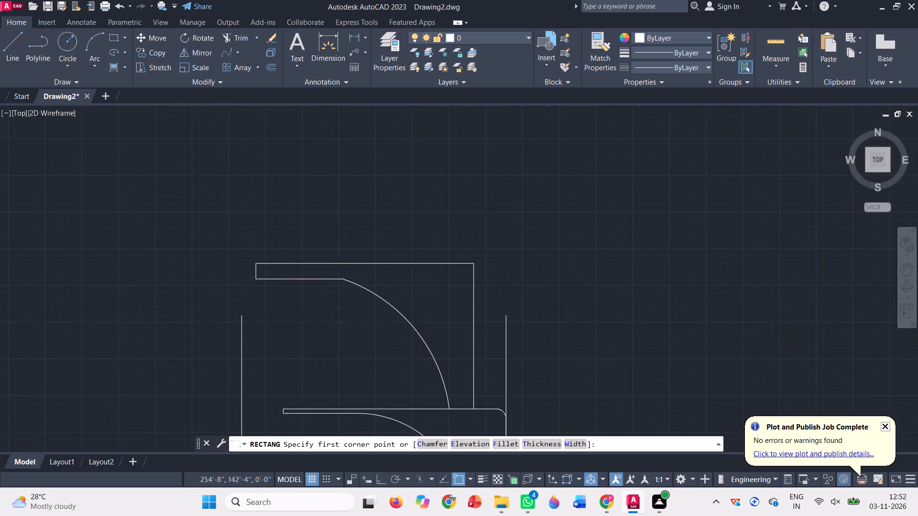
left_click(307, 232)
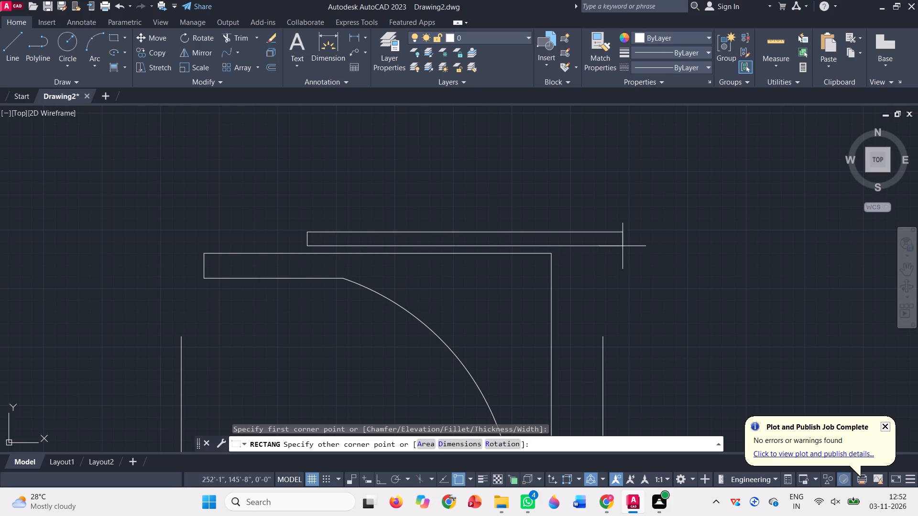
left_click(624, 248)
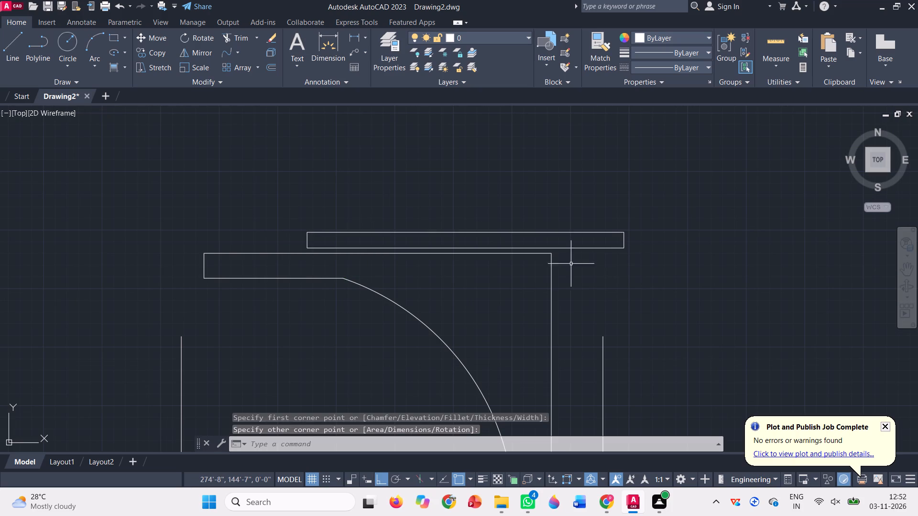
Start a line from the lower-left corner of the thin rectangle above the top frame.
left_click(0, 41)
scroll(321, 250, "up", 2)
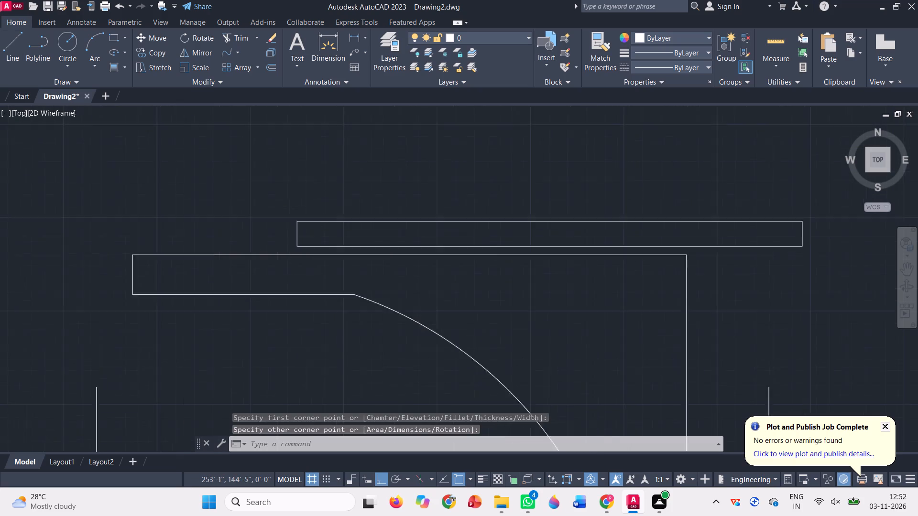
scroll(321, 250, "up", 1)
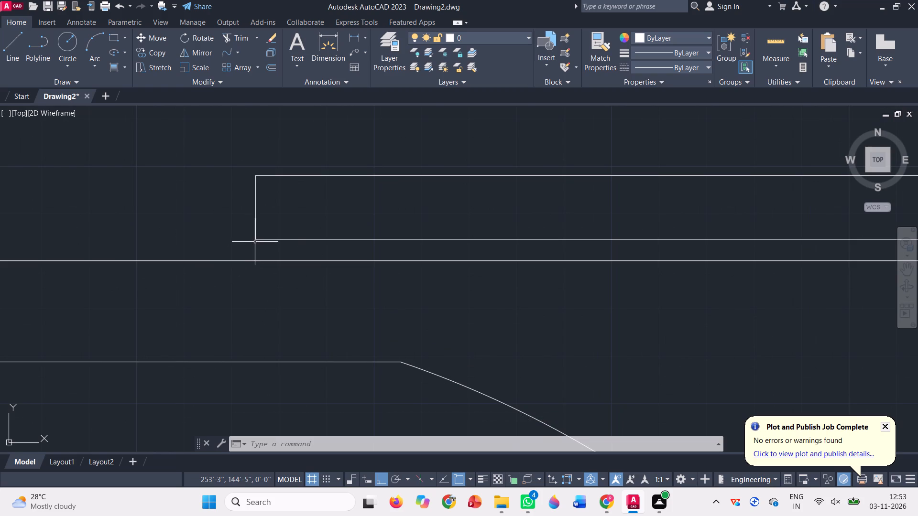
key("l")
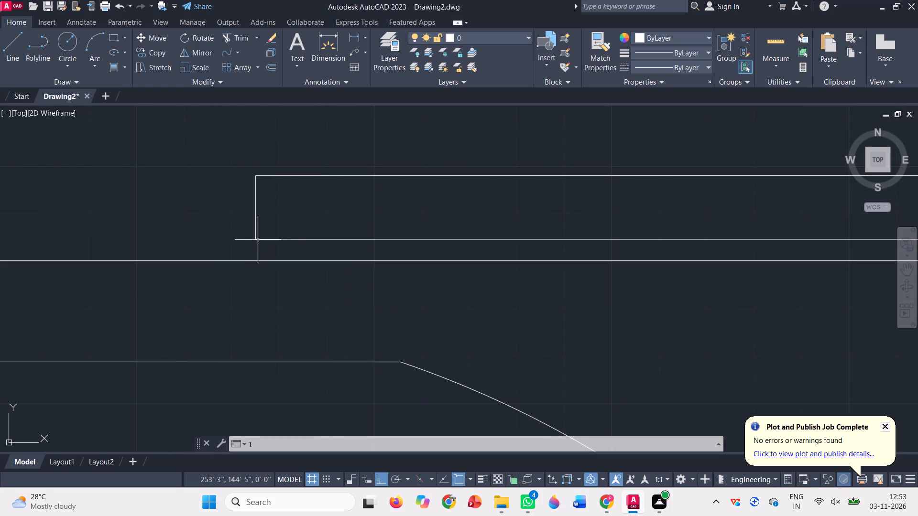
key("Return")
left_click(255, 237)
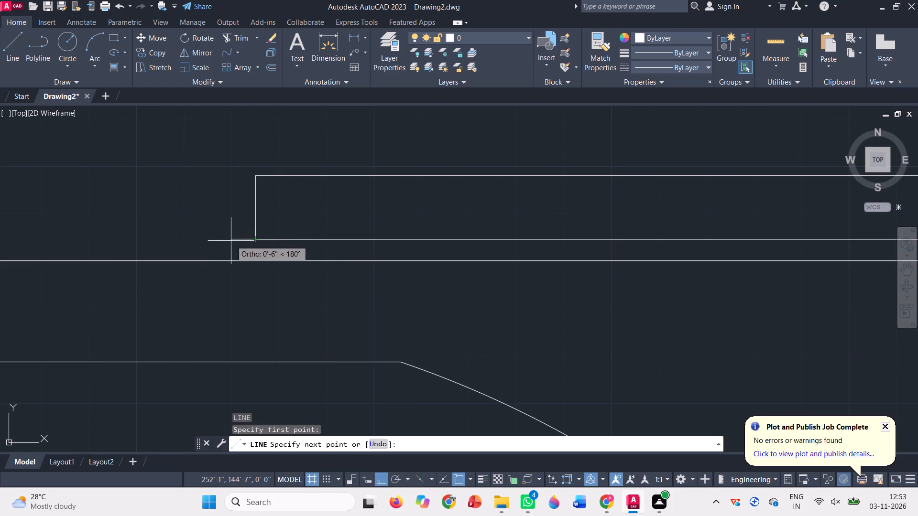
Finish the short line from the thin slab's lower-left corner, slanting down and outward across the frame's top line.
scroll(258, 216, "down", 1)
key("F8")
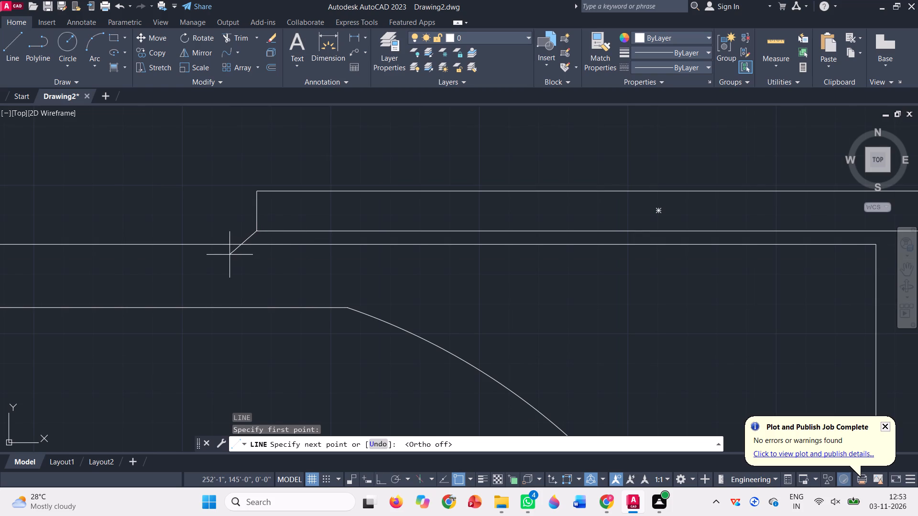
left_click(238, 261)
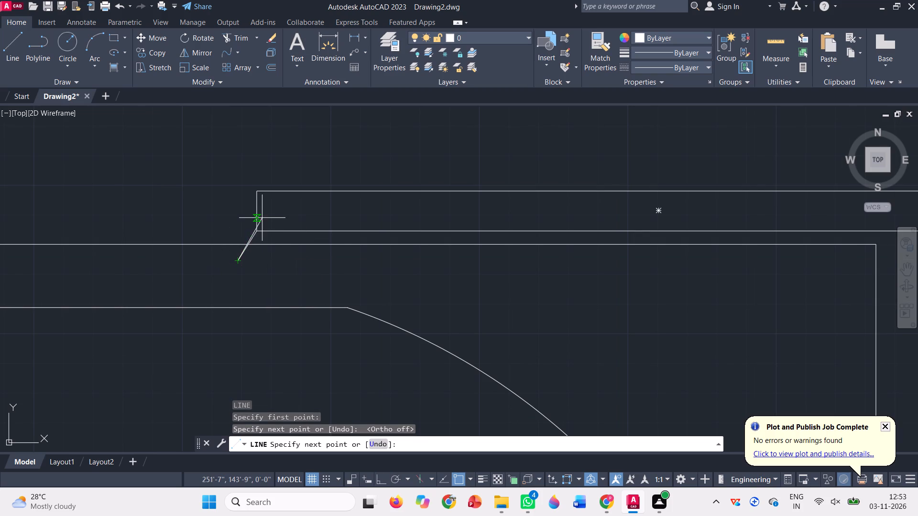
key("space")
Move the thin slab and its slanted line up so the line's lower end rests on the frame's top line.
scroll(260, 235, "up", 3)
left_click(260, 235)
left_click(219, 188)
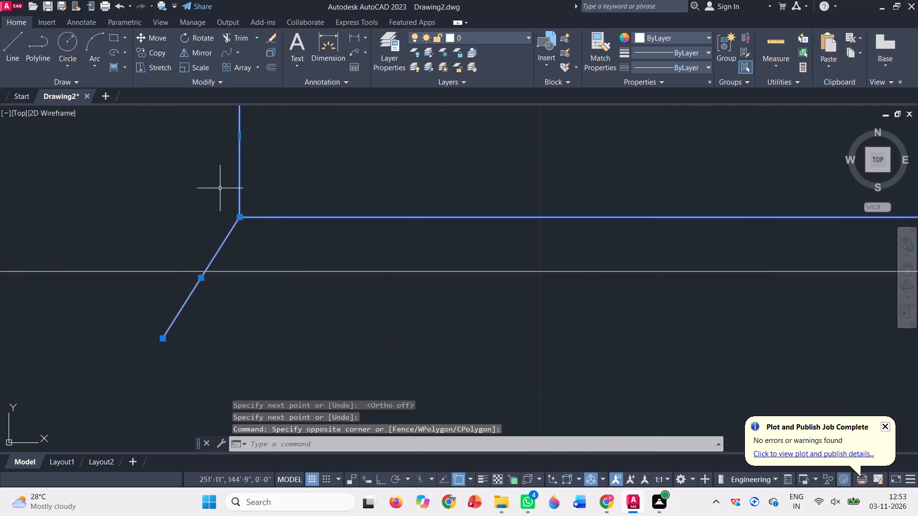
scroll(273, 223, "down", 5)
scroll(234, 190, "down", 1)
type("m")
key("space")
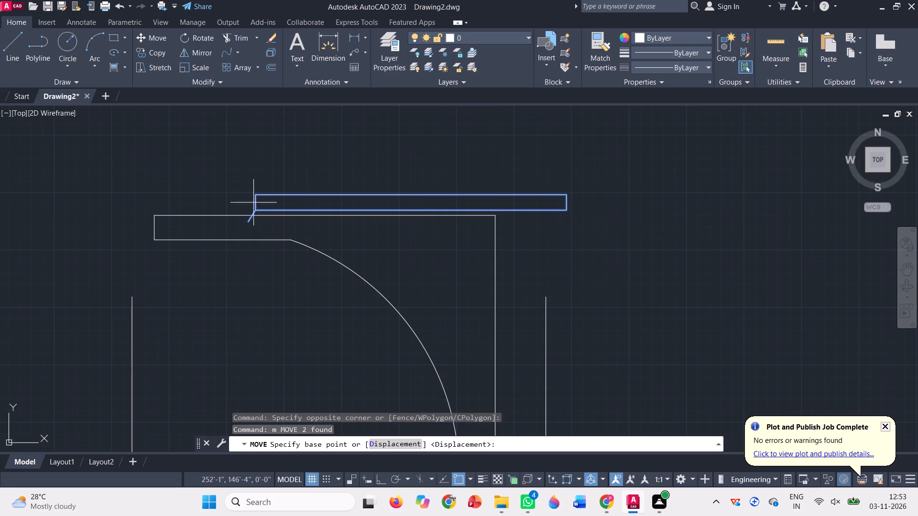
scroll(242, 226, "up", 3)
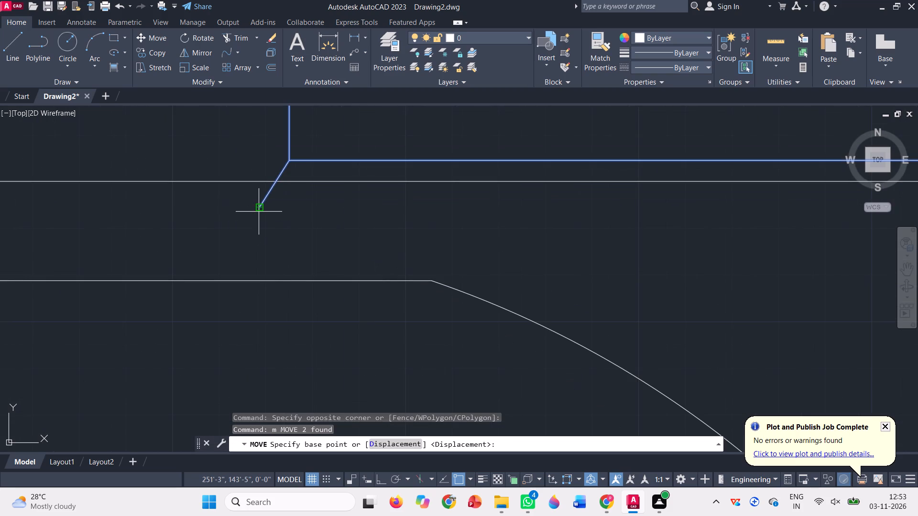
left_click(257, 206)
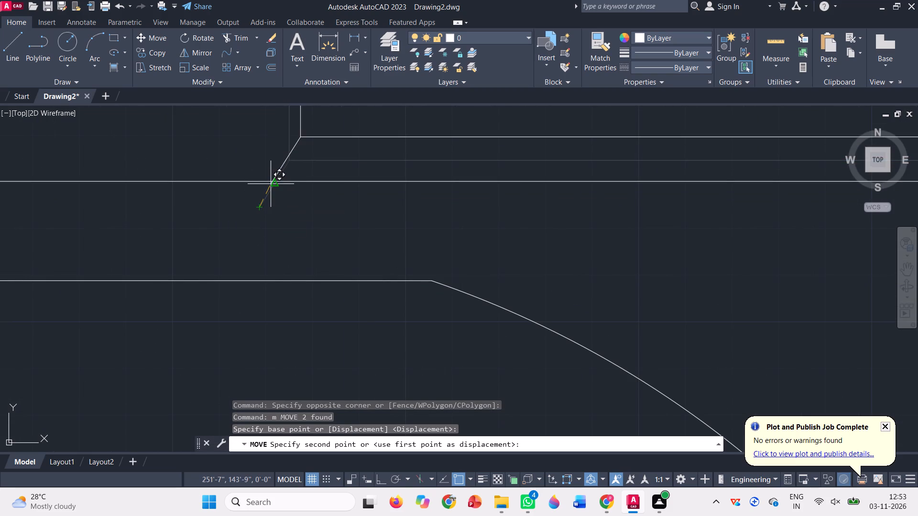
left_click(274, 180)
scroll(235, 237, "down", 3)
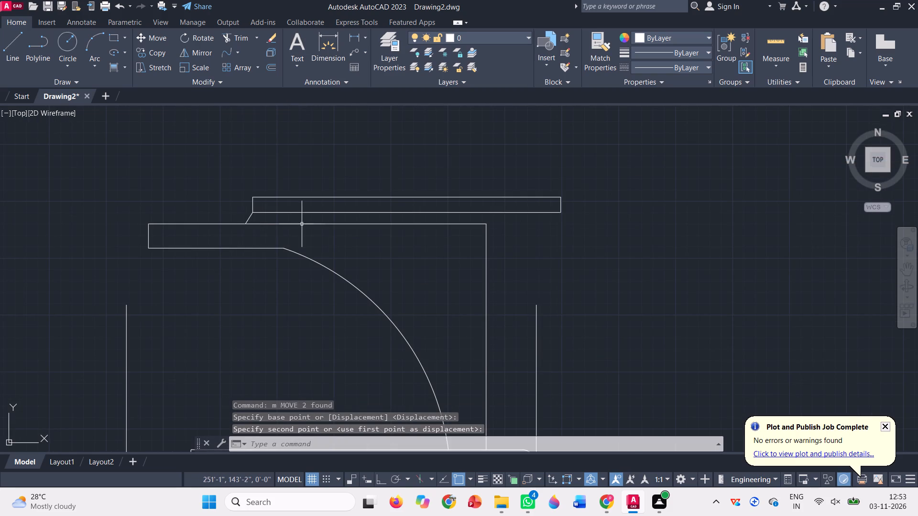
Move the slab and slanted line a short distance left along the frame's top line.
scroll(256, 215, "up", 3)
left_click(256, 215)
left_click(217, 193)
type("m")
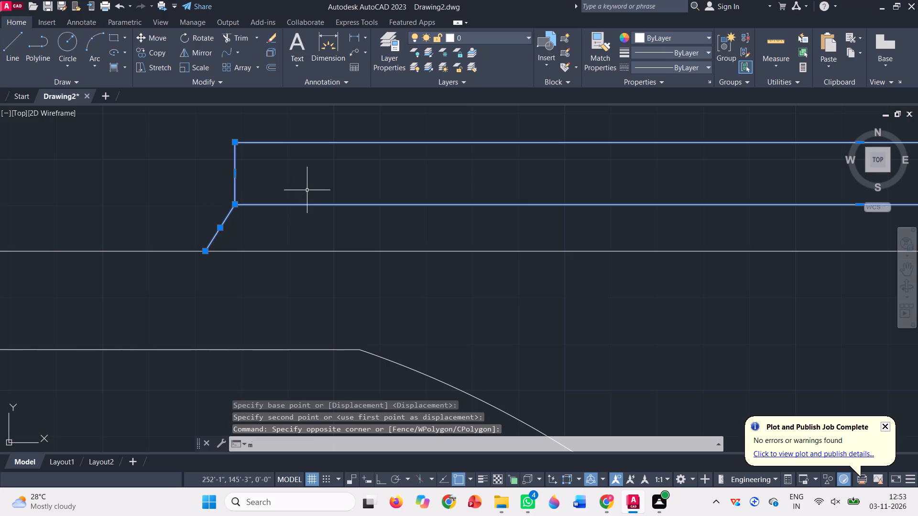
key("space")
left_click(202, 251)
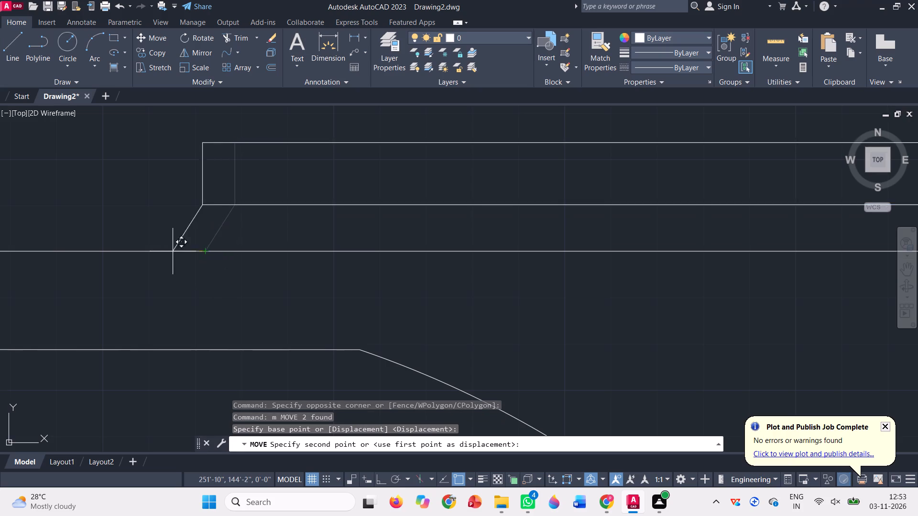
left_click(146, 253)
scroll(289, 244, "down", 3)
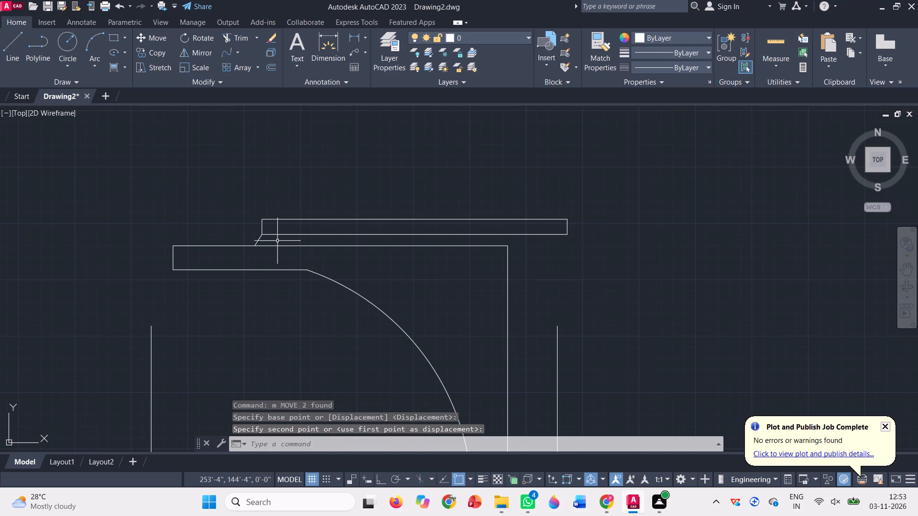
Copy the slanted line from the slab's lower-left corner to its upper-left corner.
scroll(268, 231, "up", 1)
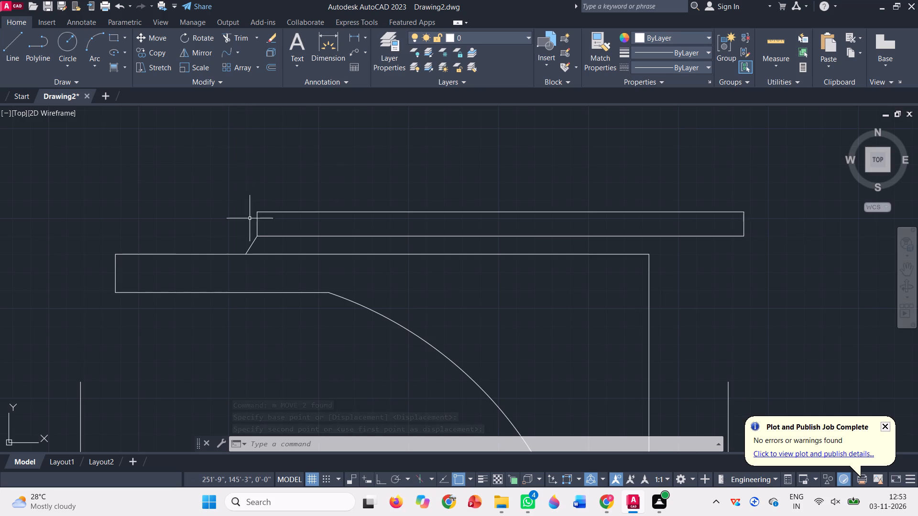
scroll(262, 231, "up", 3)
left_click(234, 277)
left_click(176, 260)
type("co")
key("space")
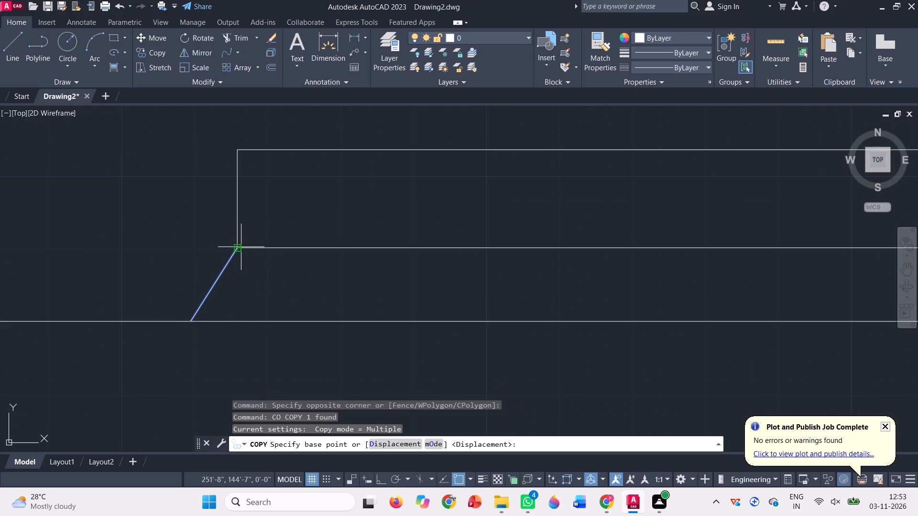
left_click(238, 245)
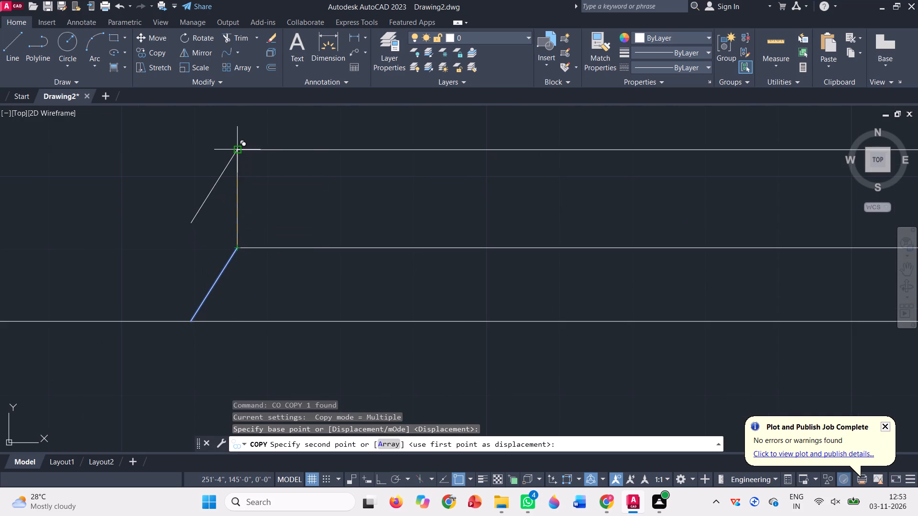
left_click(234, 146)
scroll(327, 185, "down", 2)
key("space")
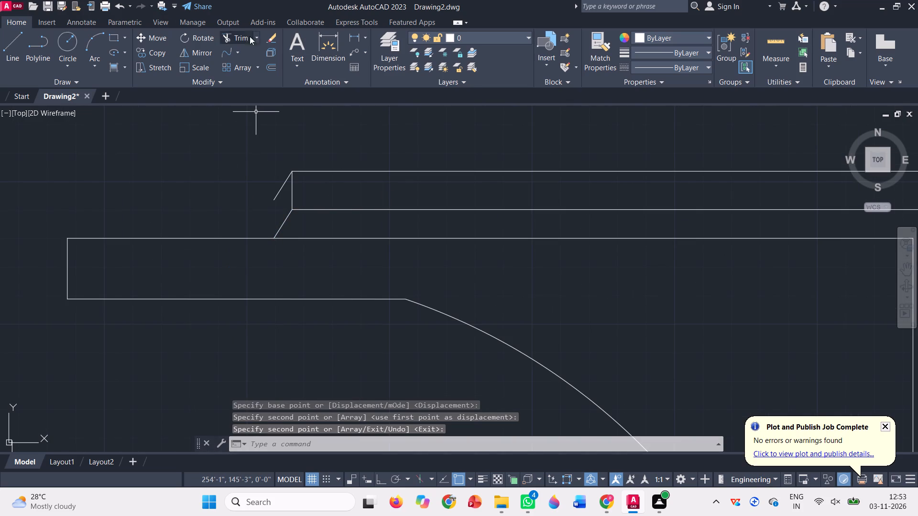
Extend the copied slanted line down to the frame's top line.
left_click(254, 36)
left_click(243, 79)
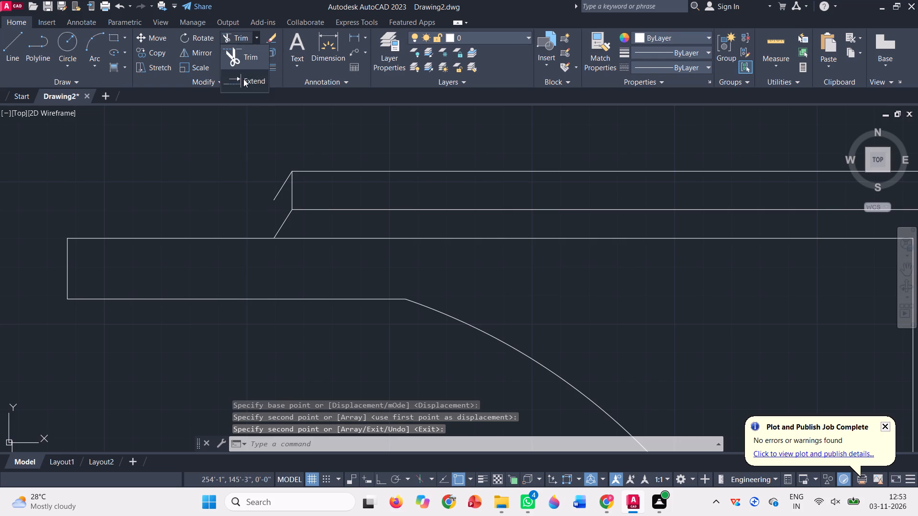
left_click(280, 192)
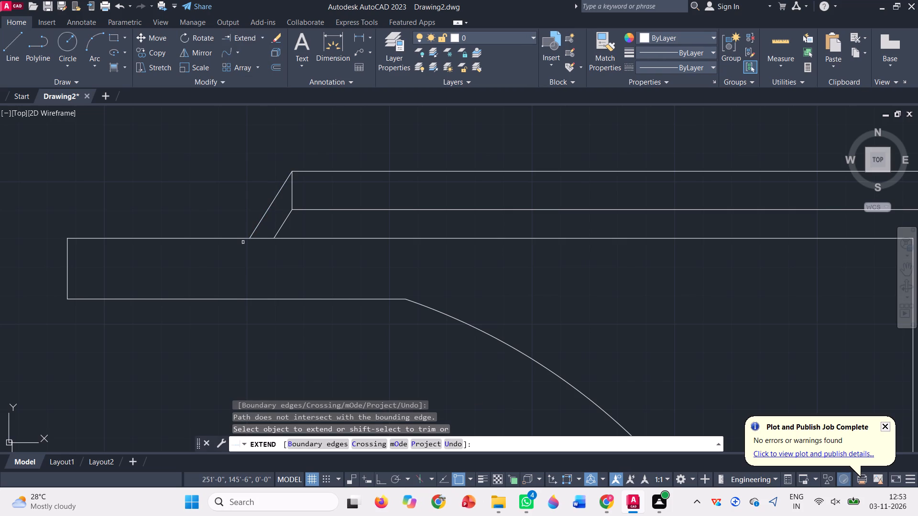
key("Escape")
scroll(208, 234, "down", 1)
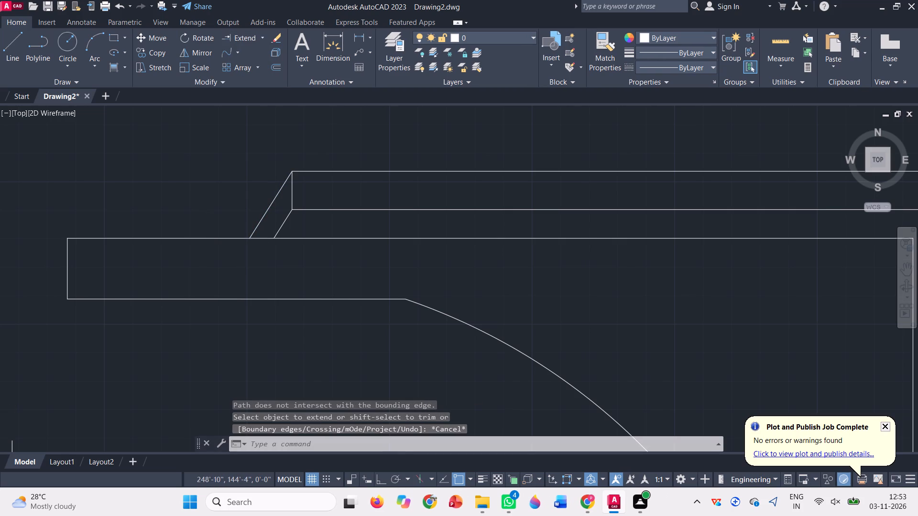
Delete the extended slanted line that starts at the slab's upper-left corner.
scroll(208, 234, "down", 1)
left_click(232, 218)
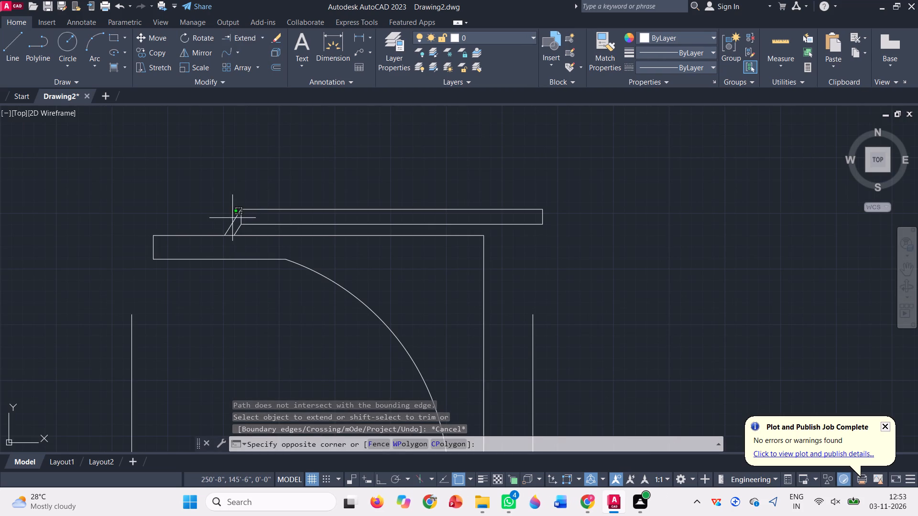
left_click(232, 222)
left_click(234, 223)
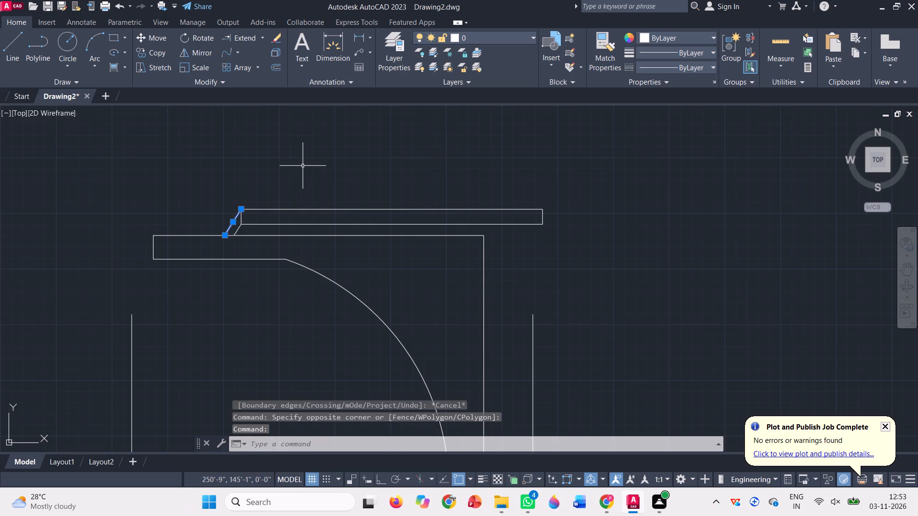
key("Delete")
Mirror the slanted line about a vertical axis through the slab's lower-left corner, keeping the original.
scroll(254, 224, "up", 3)
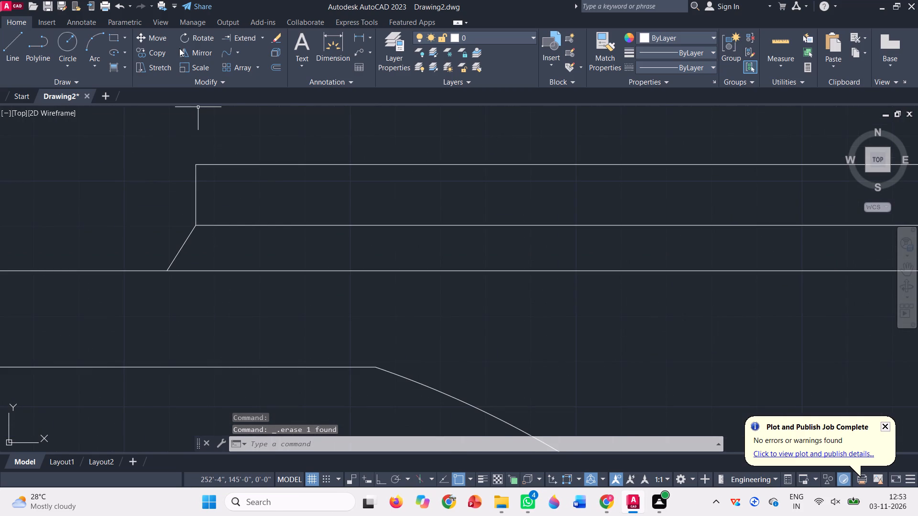
left_click(205, 54)
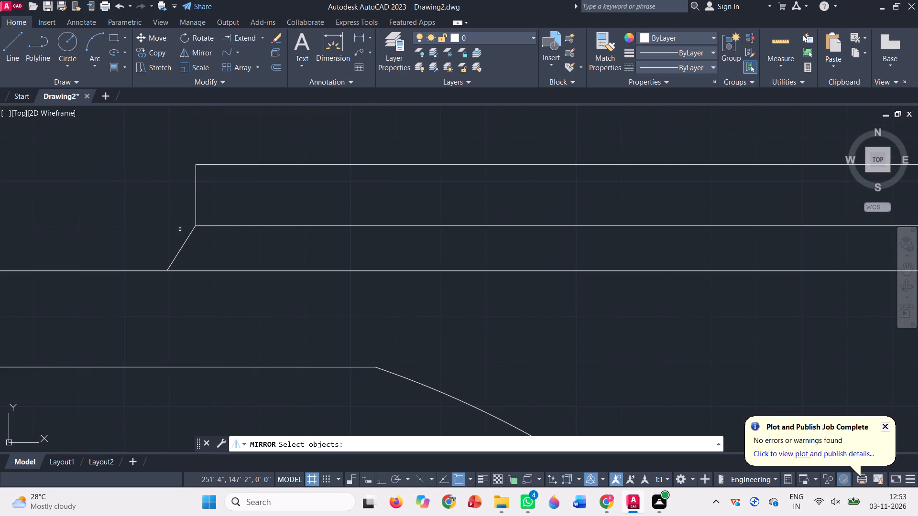
left_click(181, 252)
key("space")
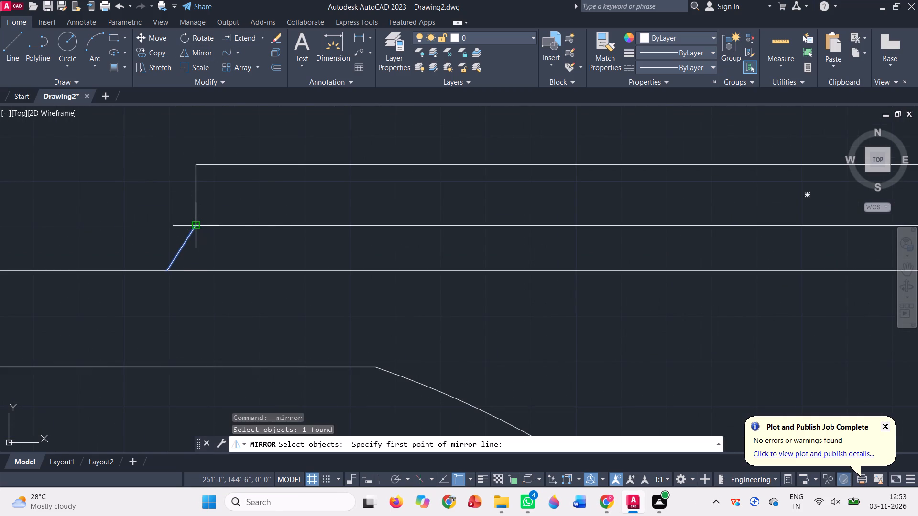
left_click(197, 223)
left_click(194, 307)
key("space")
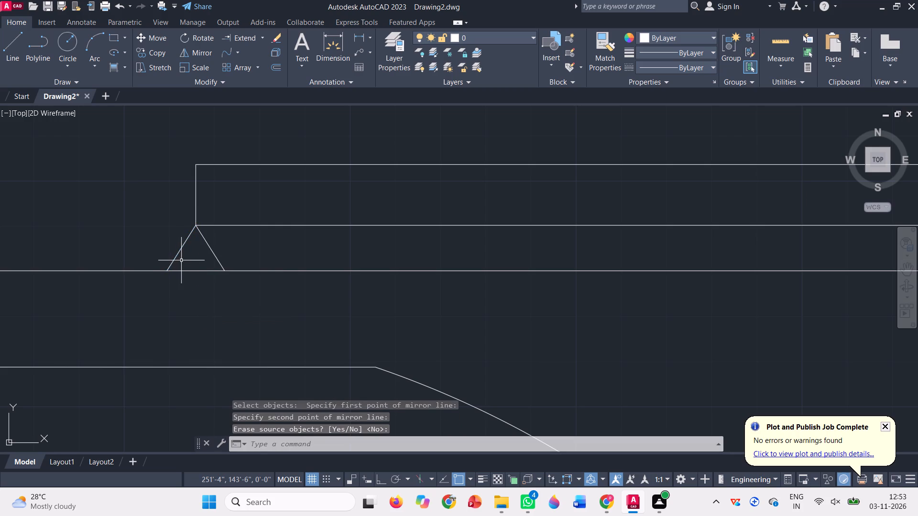
Delete the original outward-slanting line, leaving the inward-slanting one under the slab's left end.
left_click(183, 260)
left_click(123, 219)
key("Delete")
scroll(153, 240, "down", 3)
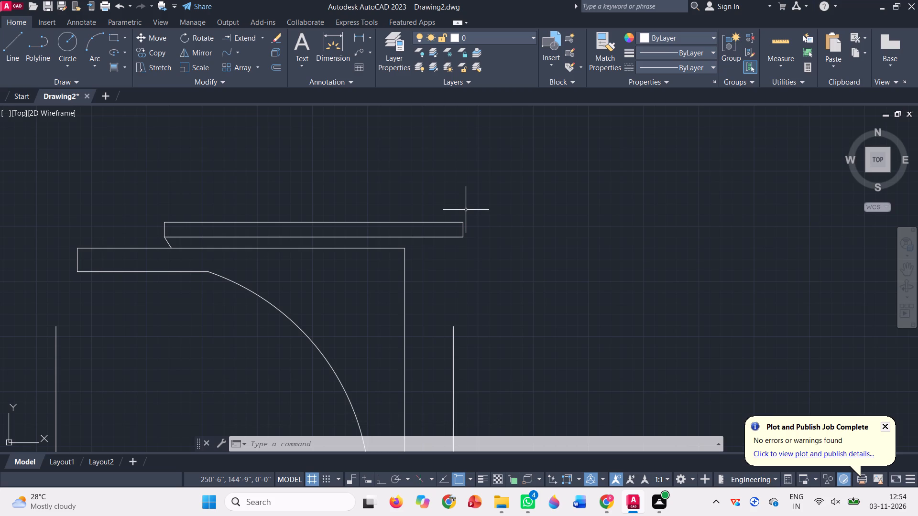
Draw a diagonal line from the frame's right vertical edge up and outward, past the slab's right end.
key("l")
key("Return")
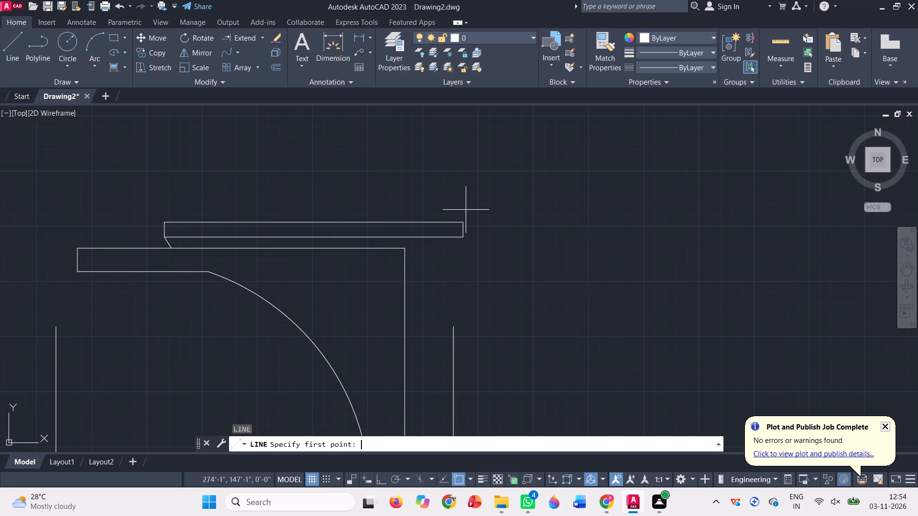
left_click(406, 330)
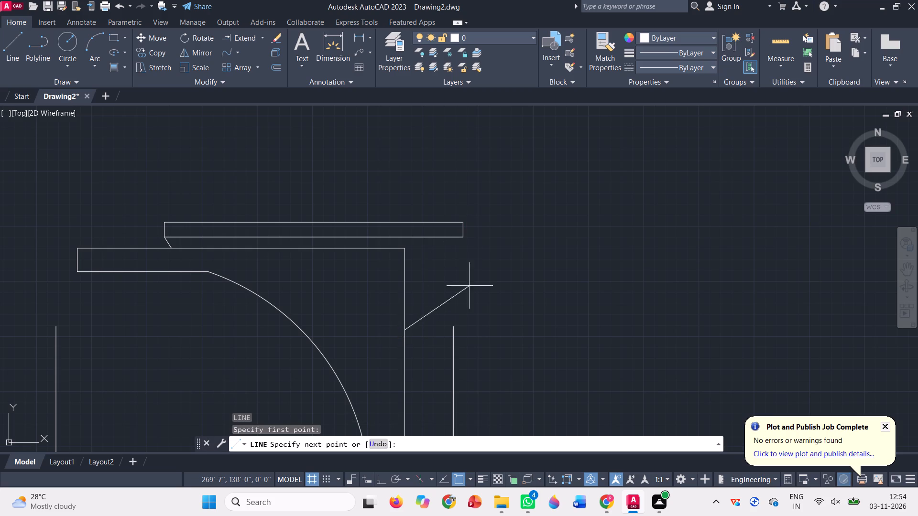
left_click(483, 227)
key("space")
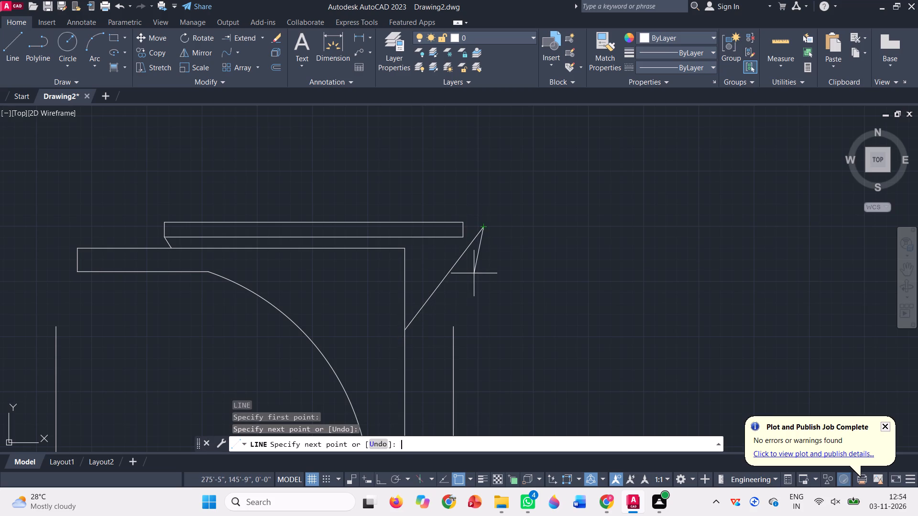
Trim away the slab's short vertical edge at its right end.
scroll(468, 245, "up", 2)
scroll(434, 238, "down", 2)
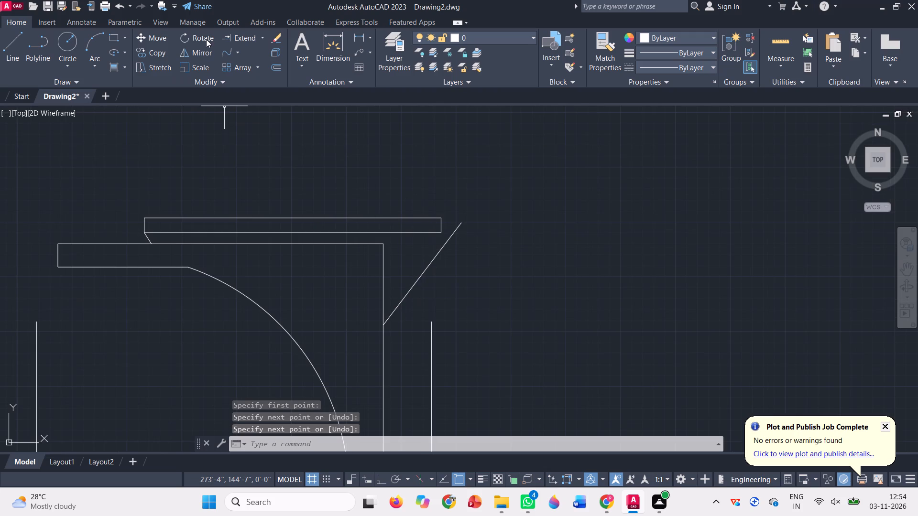
left_click(263, 35)
left_click(257, 60)
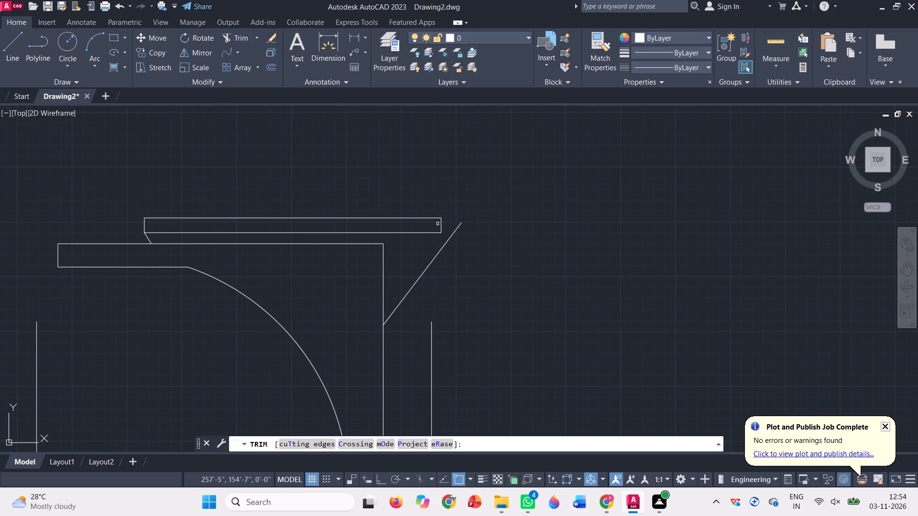
scroll(443, 225, "up", 2)
left_click(442, 226)
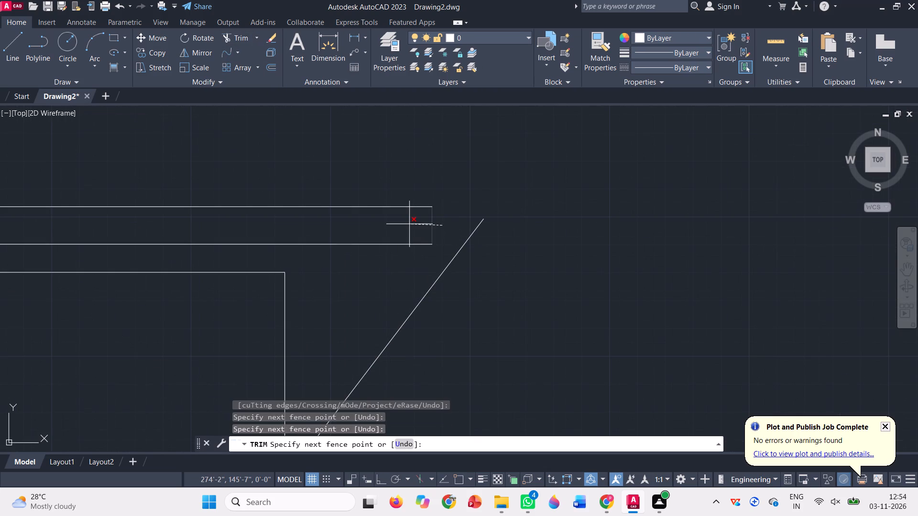
left_click(409, 224)
scroll(436, 215, "down", 2)
key("Escape")
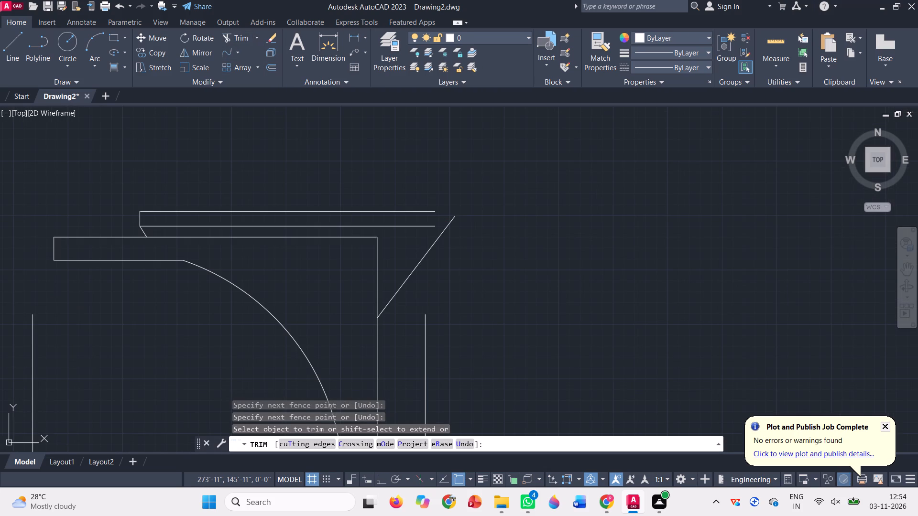
Draw a short, steep line across the upper part of the diagonal, just below the slab's open right end.
key("l")
key("Return")
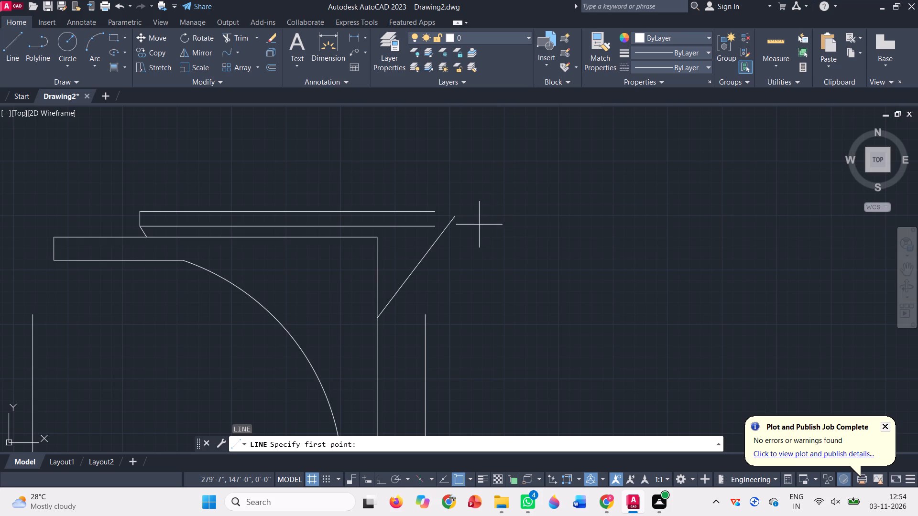
scroll(479, 223, "up", 2)
left_click(370, 304)
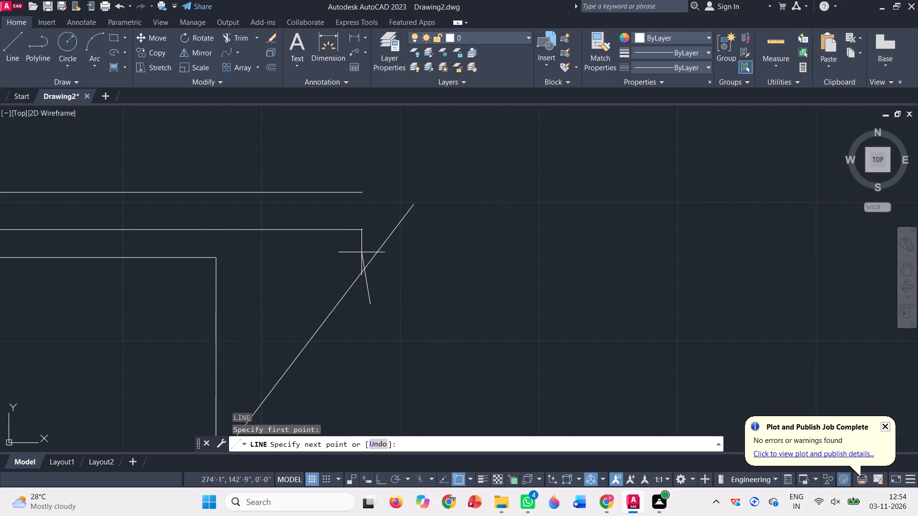
left_click(359, 250)
scroll(392, 245, "down", 2)
key("space")
Trim the diagonal's upper end back to the short steep line, and delete that steep line.
left_click(247, 39)
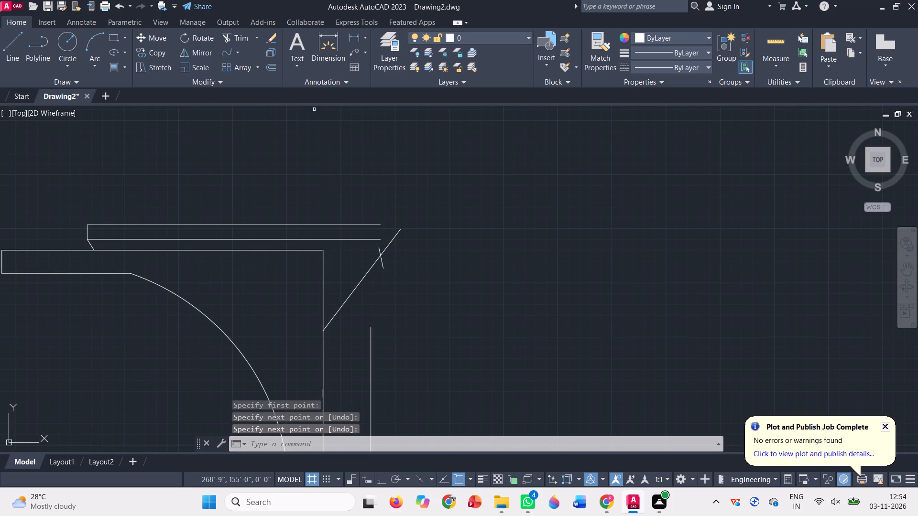
left_click(395, 238)
scroll(383, 275, "up", 2)
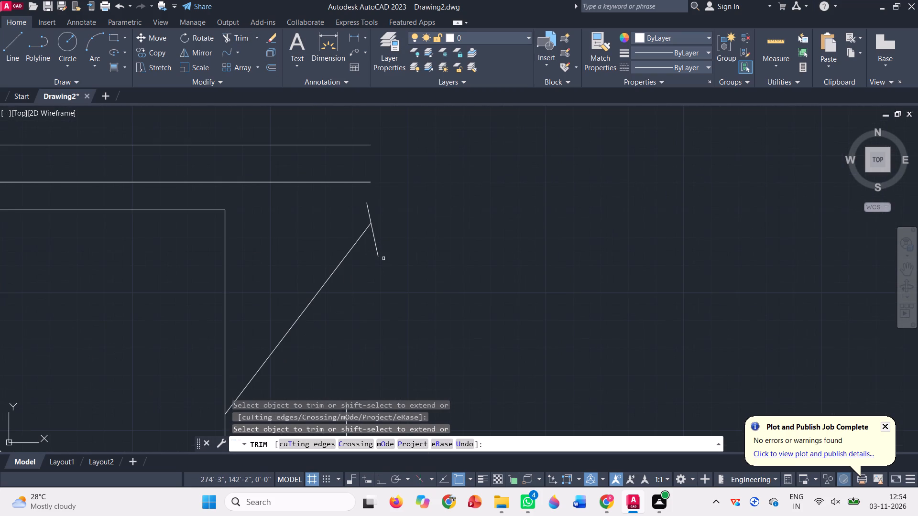
key("Escape")
left_click(378, 252)
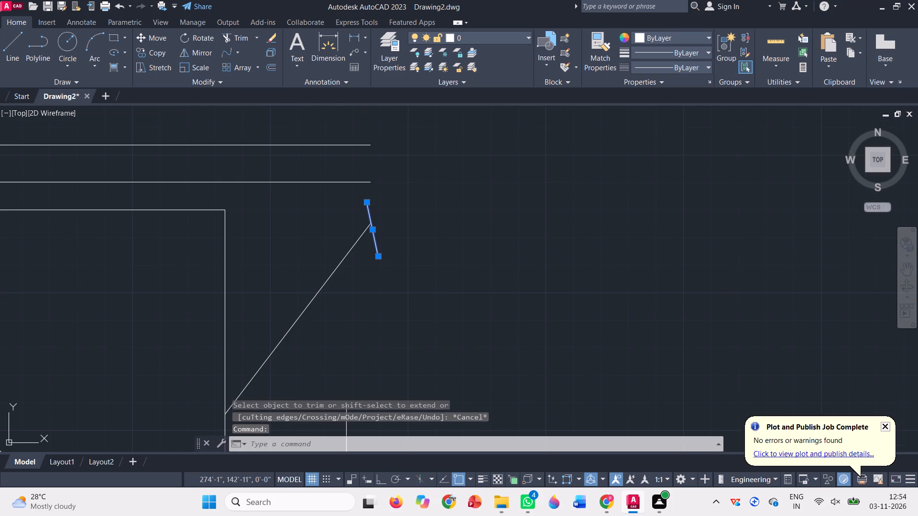
key("Delete")
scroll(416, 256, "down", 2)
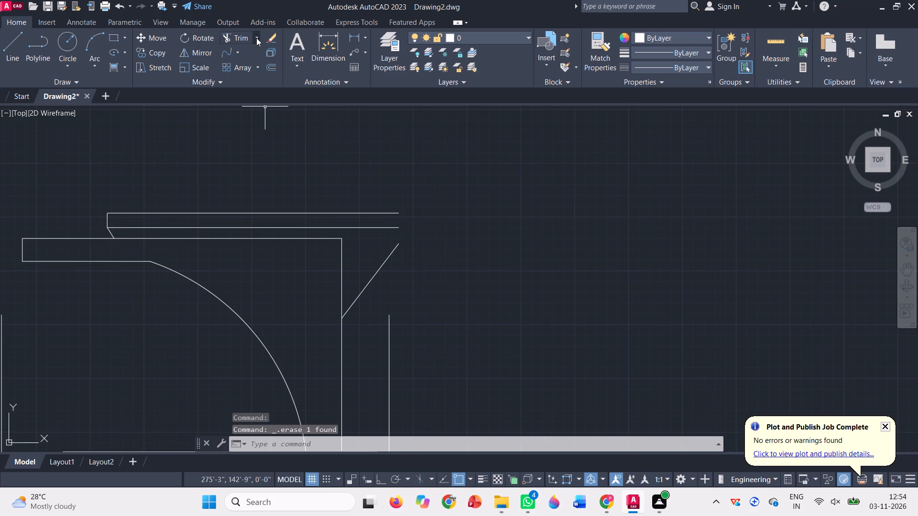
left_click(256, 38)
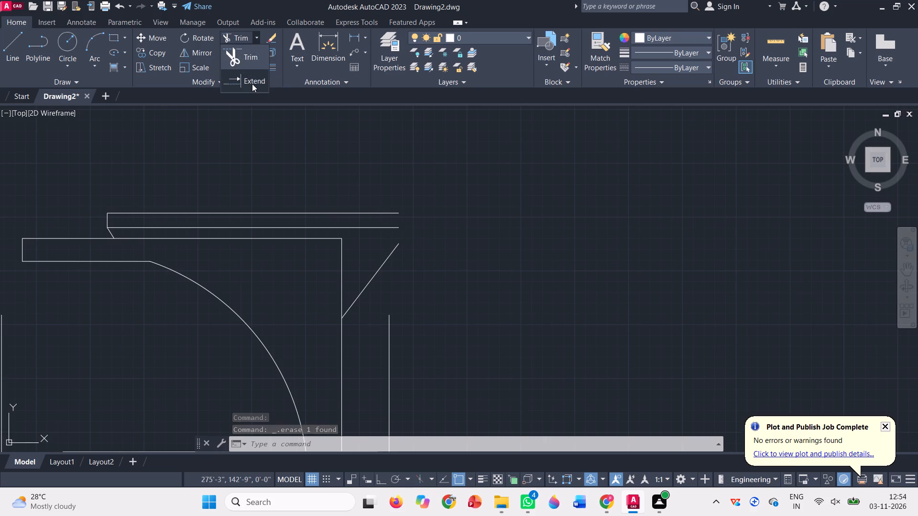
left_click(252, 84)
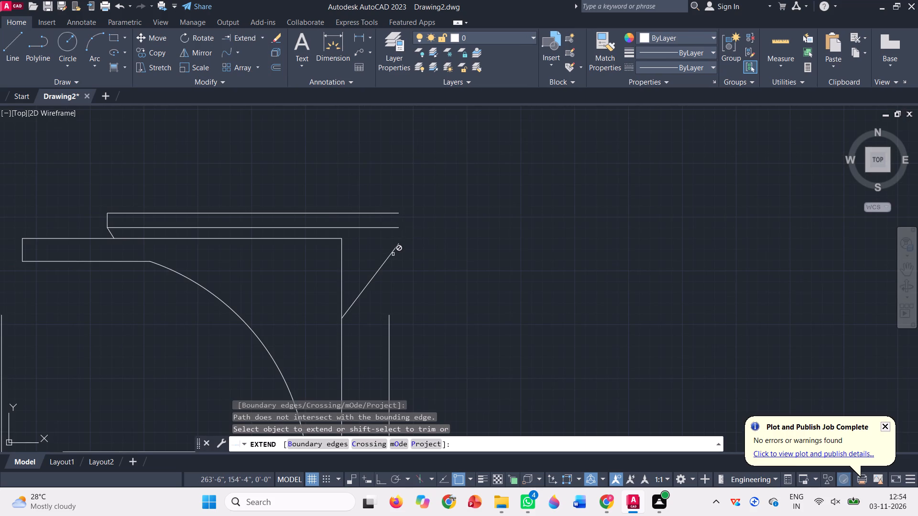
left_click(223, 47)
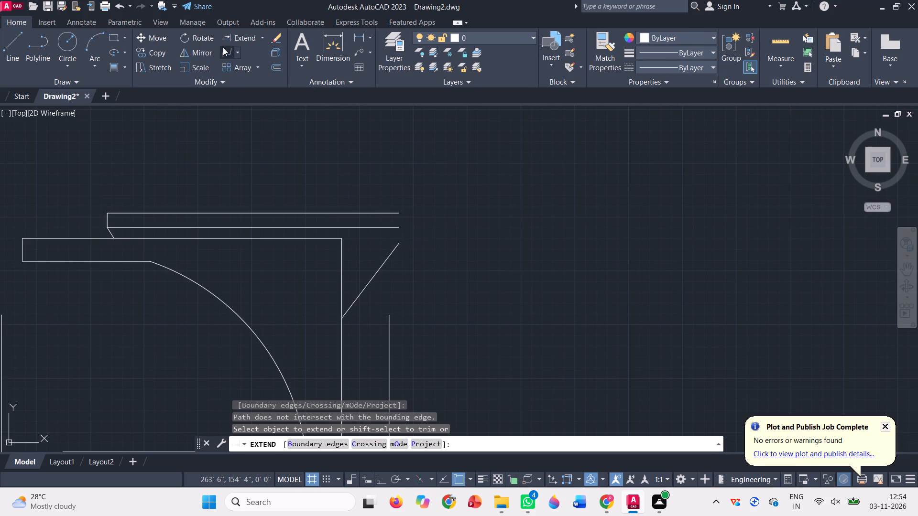
Blend the right end of the slab's lower edge into the diagonal's upper end with a tangent curve.
left_click(222, 50)
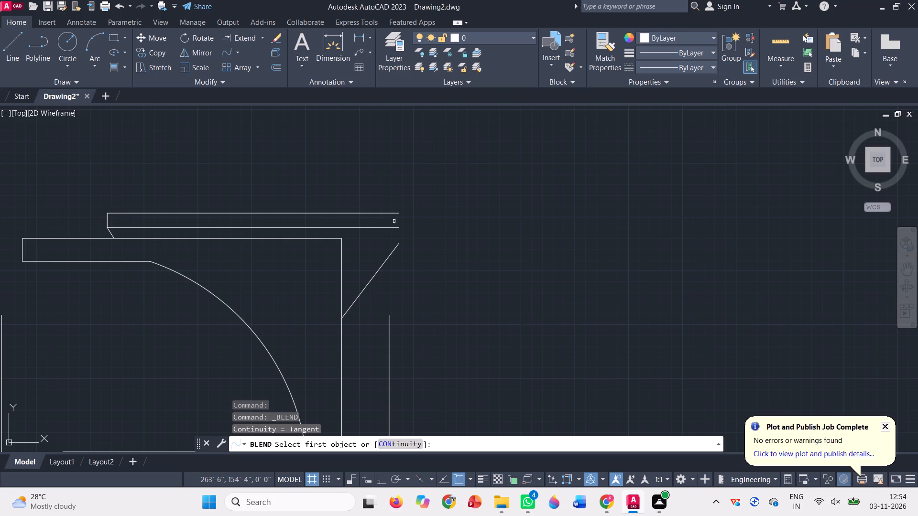
left_click(394, 226)
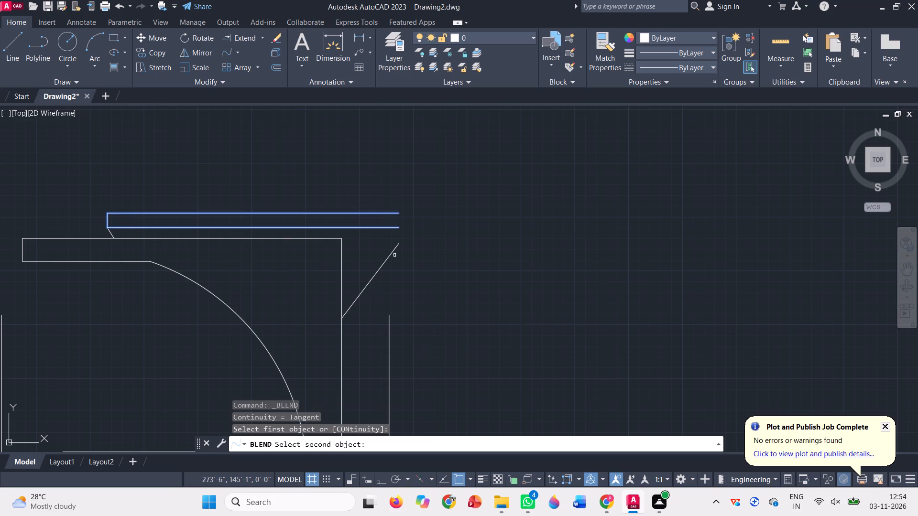
left_click(391, 253)
left_click(388, 212)
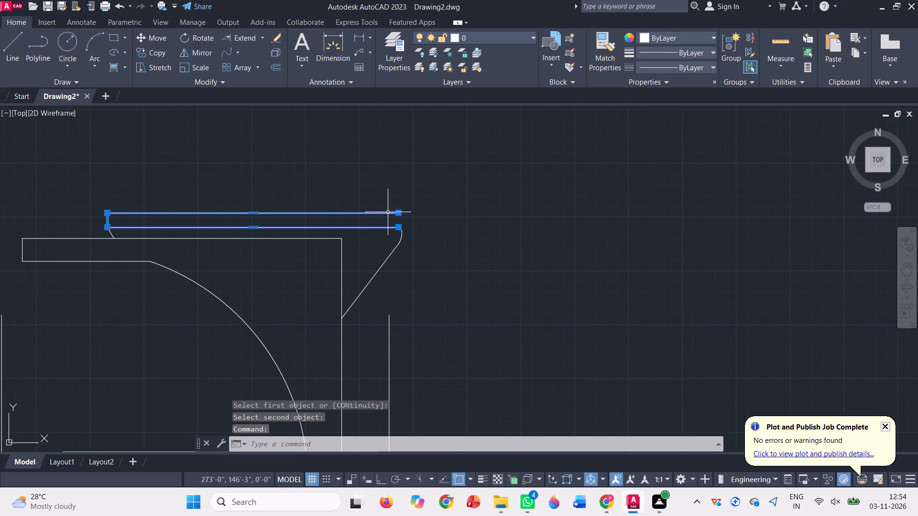
key("Escape")
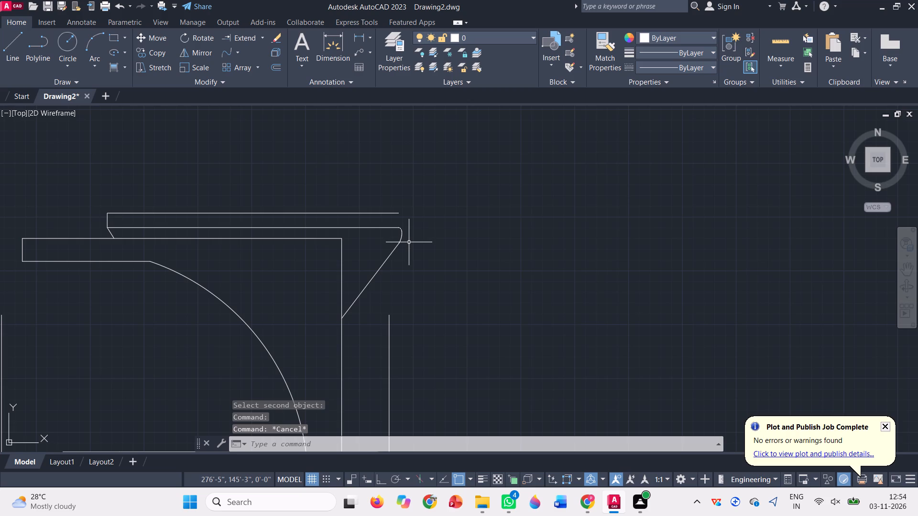
Blend the right end of the slab's upper edge into the diagonal's upper end with a tangent curve.
scroll(393, 223, "up", 2)
scroll(393, 222, "down", 2)
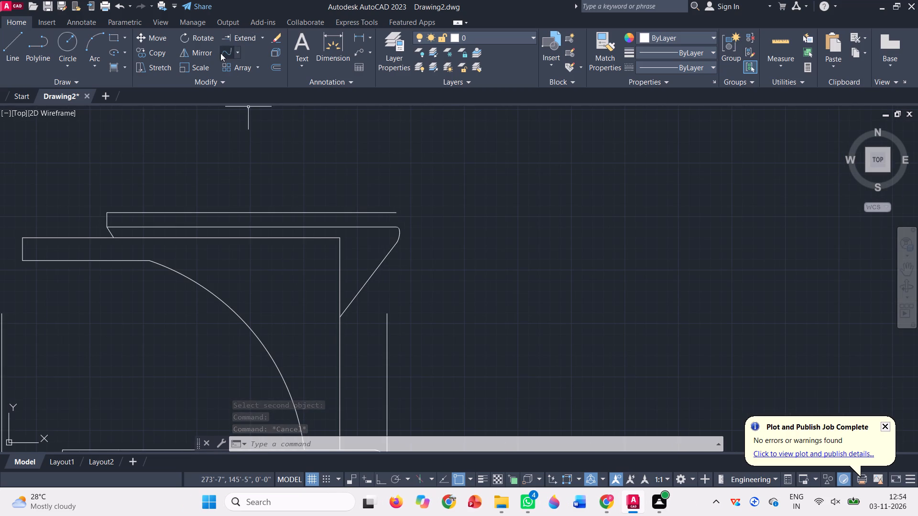
left_click(220, 53)
left_click(394, 210)
left_click(396, 216)
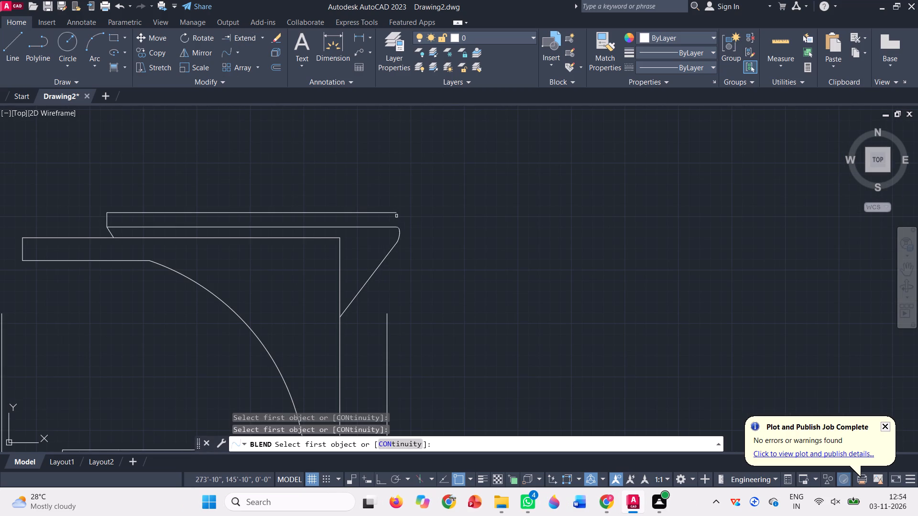
left_click(393, 215)
left_click(390, 213)
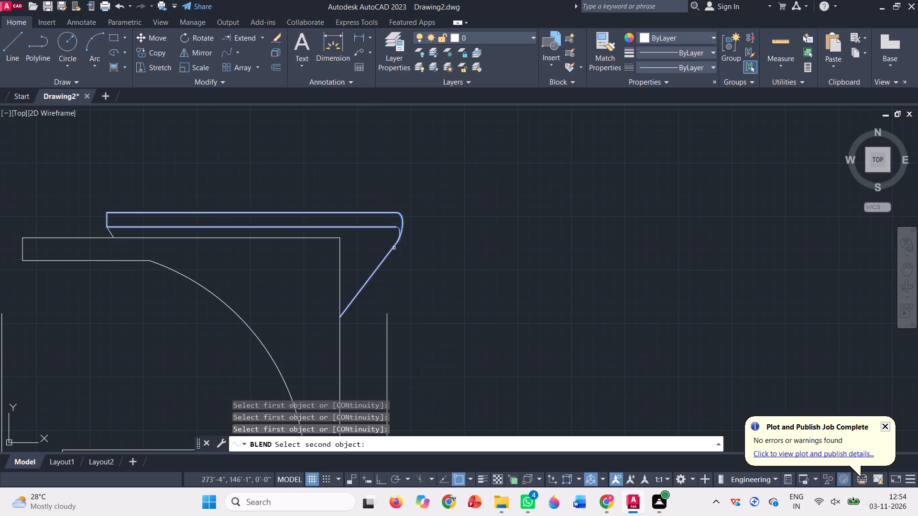
left_click(391, 250)
scroll(436, 225, "down", 1)
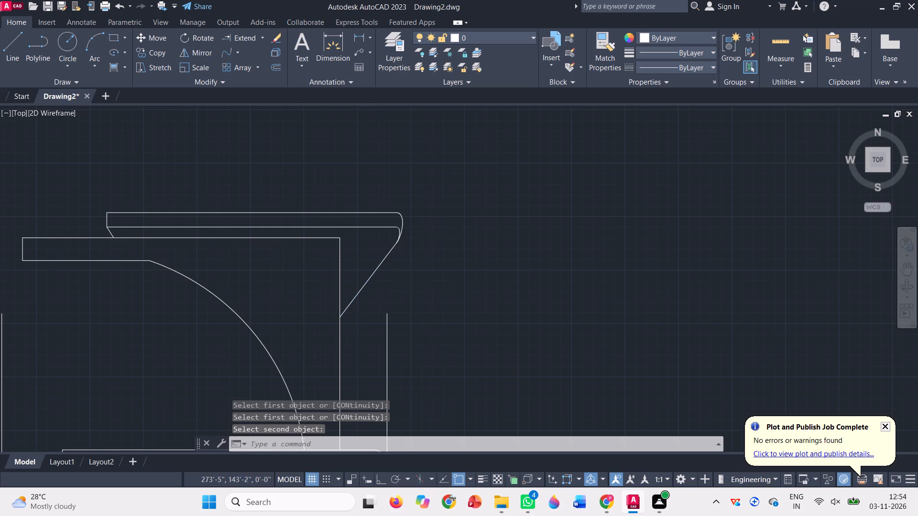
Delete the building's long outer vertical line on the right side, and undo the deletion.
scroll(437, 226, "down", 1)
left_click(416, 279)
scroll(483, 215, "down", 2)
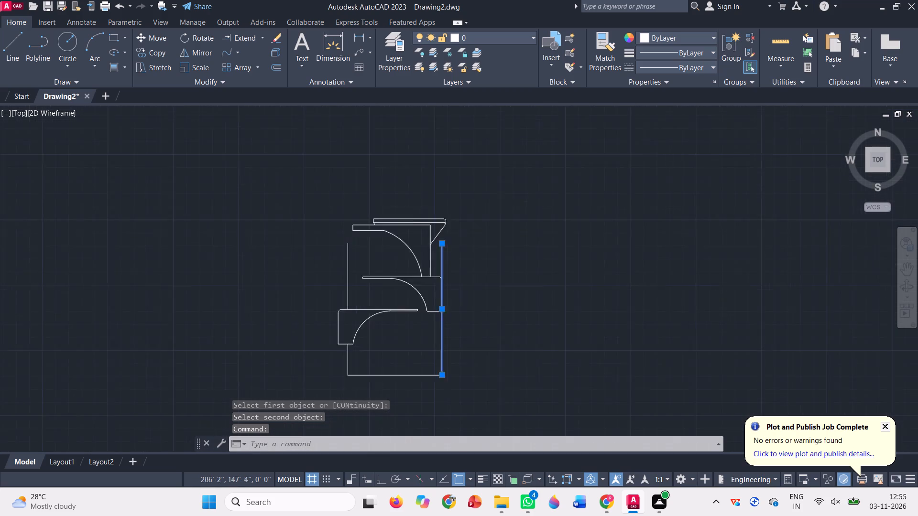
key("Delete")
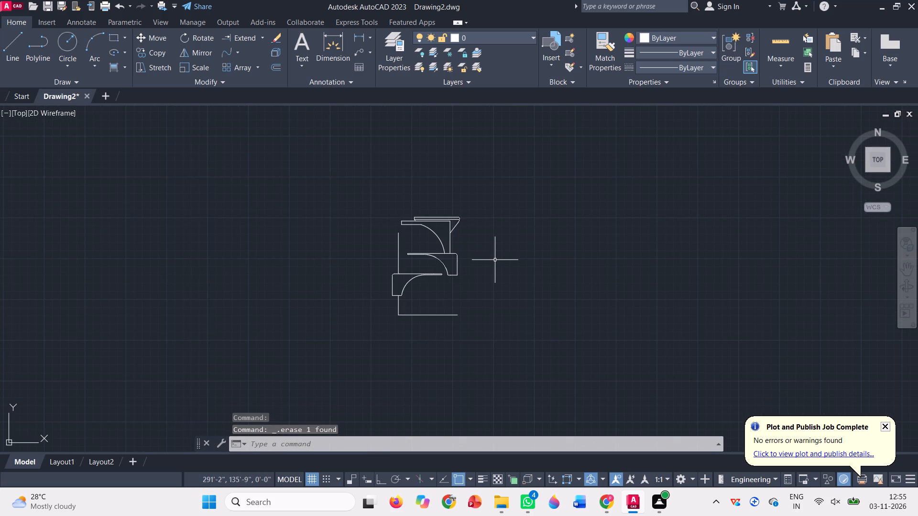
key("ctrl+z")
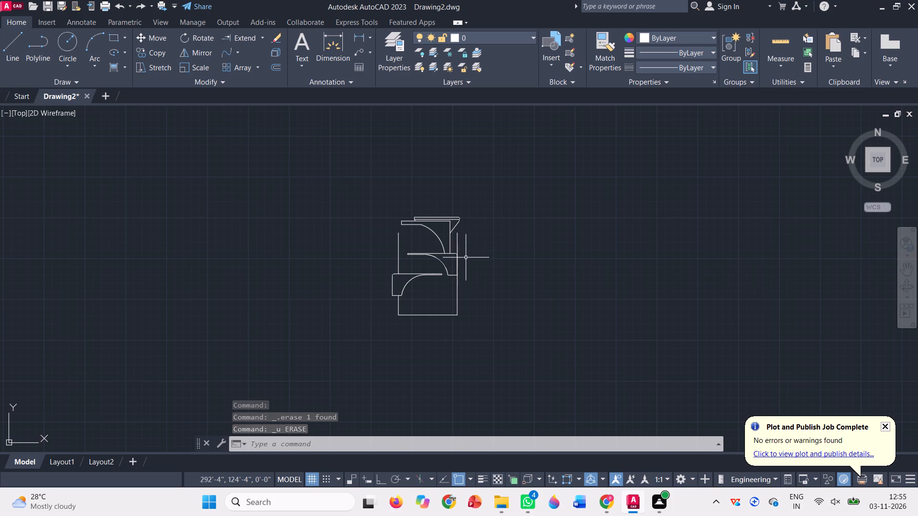
Draw a narrow upright rectangle from the start of the ledge's rounded right corner up to about the top of the outer vertical line.
scroll(467, 253, "up", 1)
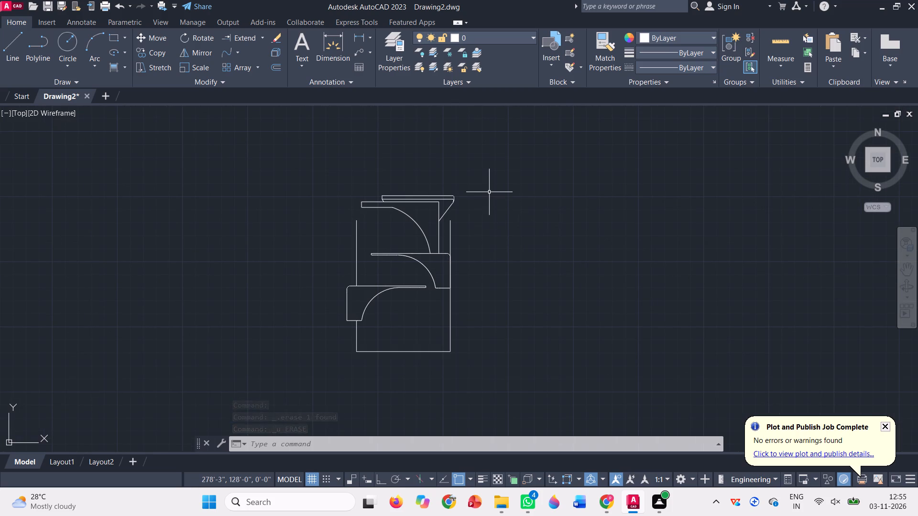
scroll(489, 191, "up", 1)
left_click(112, 41)
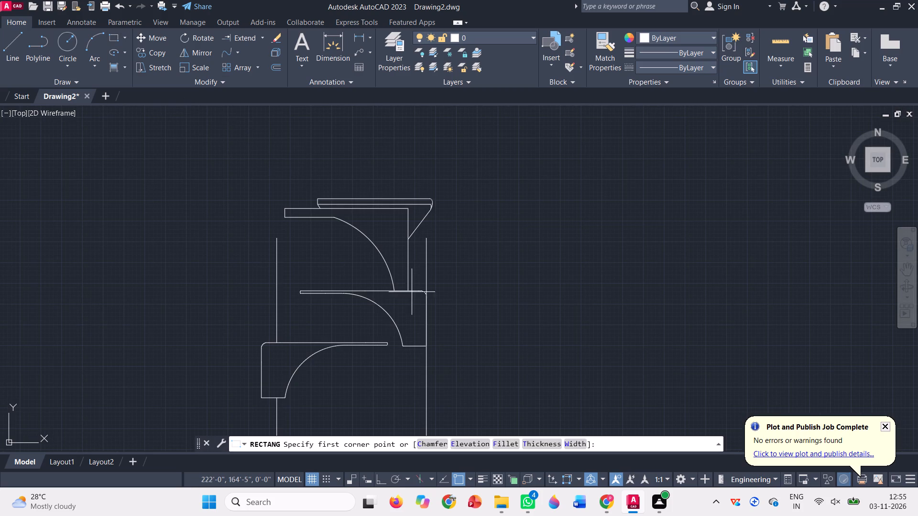
scroll(421, 296, "up", 3)
left_click(413, 277)
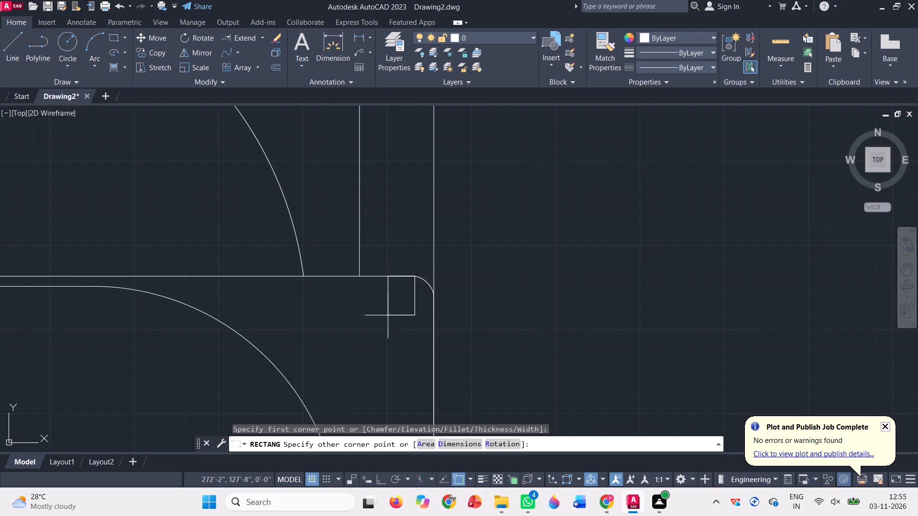
scroll(387, 316, "down", 2)
scroll(391, 217, "up", 2)
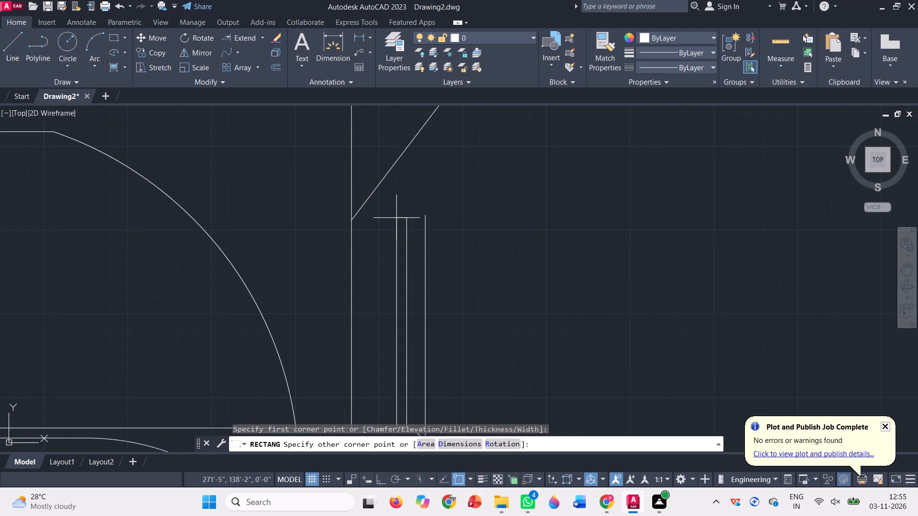
left_click(395, 216)
scroll(396, 209, "down", 3)
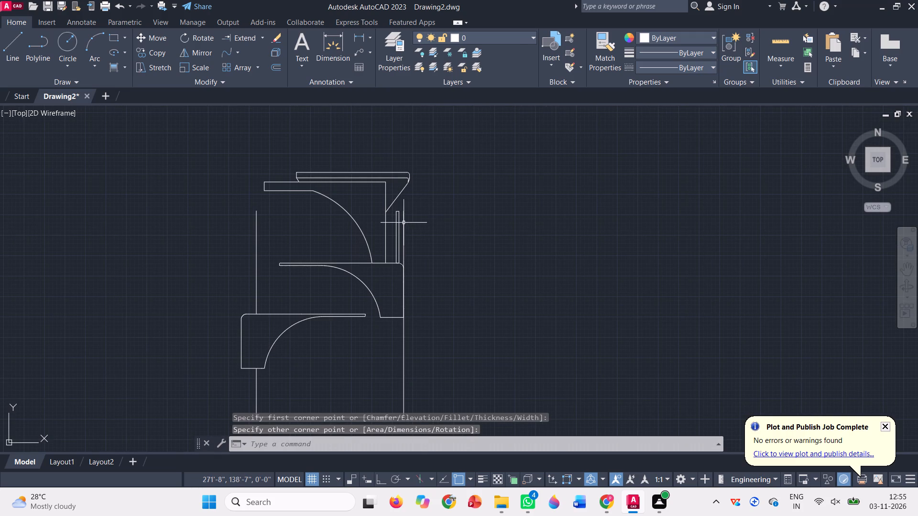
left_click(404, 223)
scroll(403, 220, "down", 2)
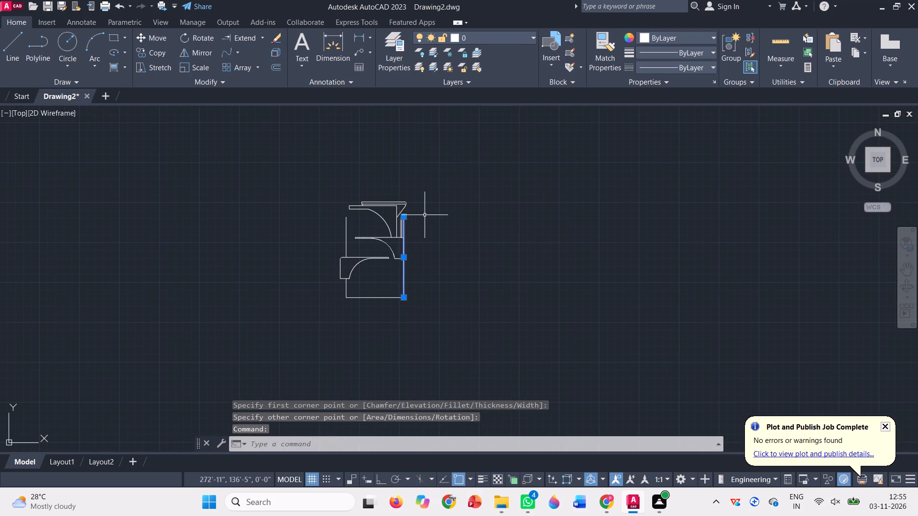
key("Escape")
Draw a line from the narrow rectangle's top-left corner sloping down toward the frame, continuing horizontally with Ortho on to the frame's right vertical edge.
scroll(422, 197, "up", 2)
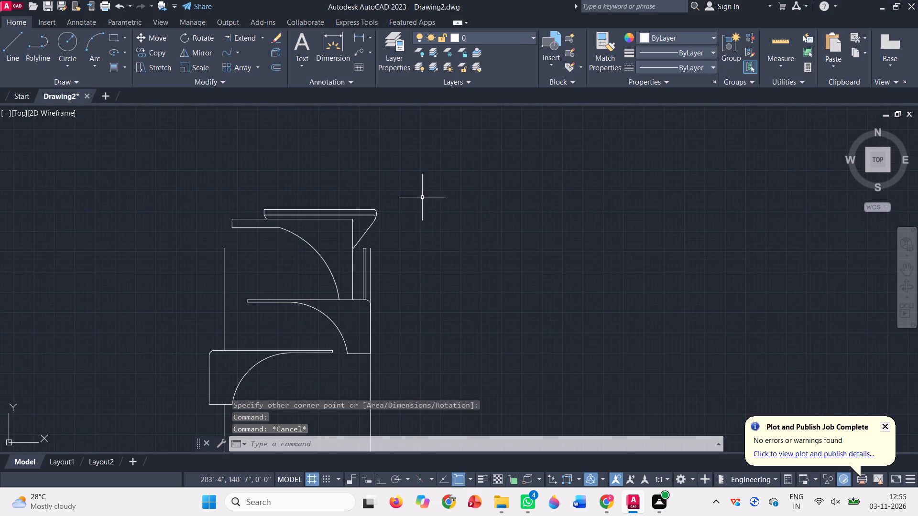
key("l")
key("Return")
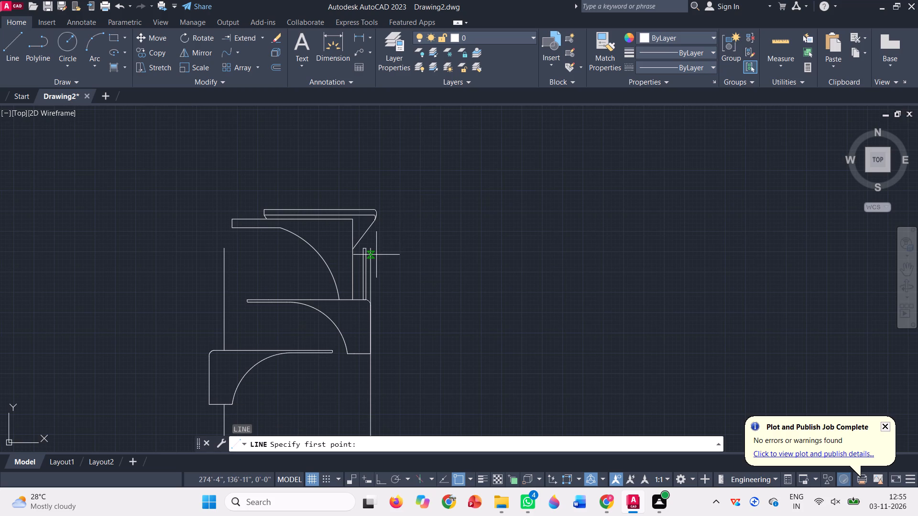
scroll(366, 249, "up", 3)
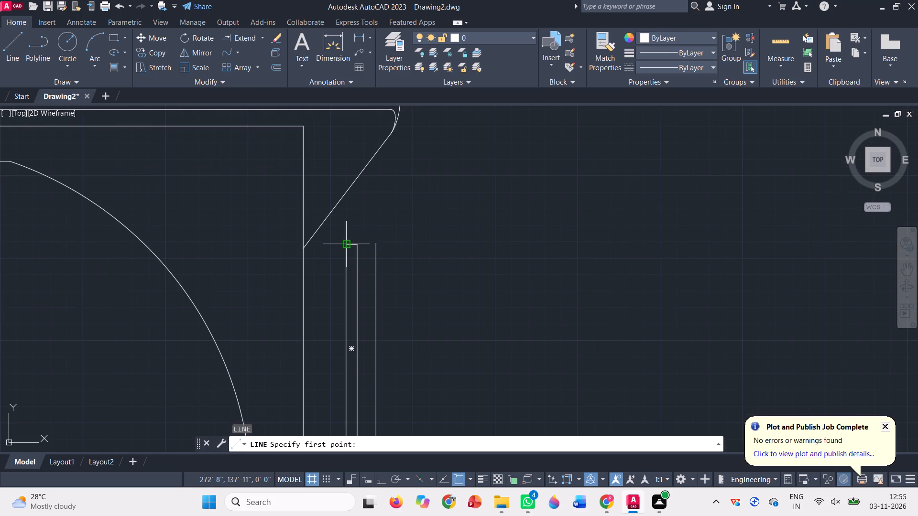
left_click(346, 246)
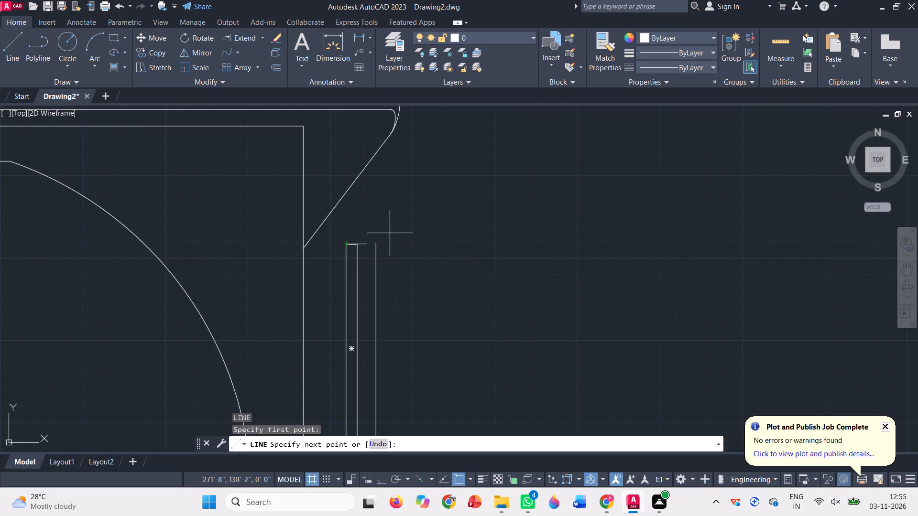
scroll(390, 232, "down", 1)
scroll(351, 239, "up", 3)
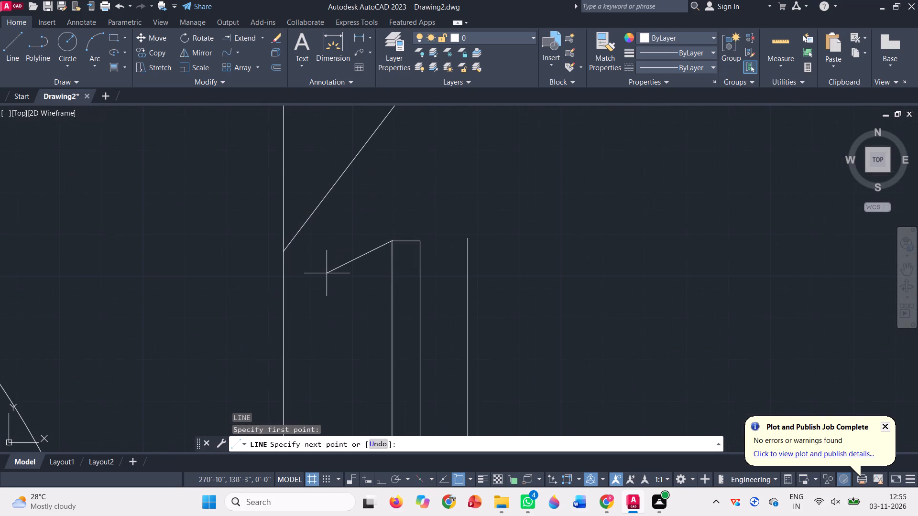
left_click(328, 273)
scroll(336, 250, "down", 1)
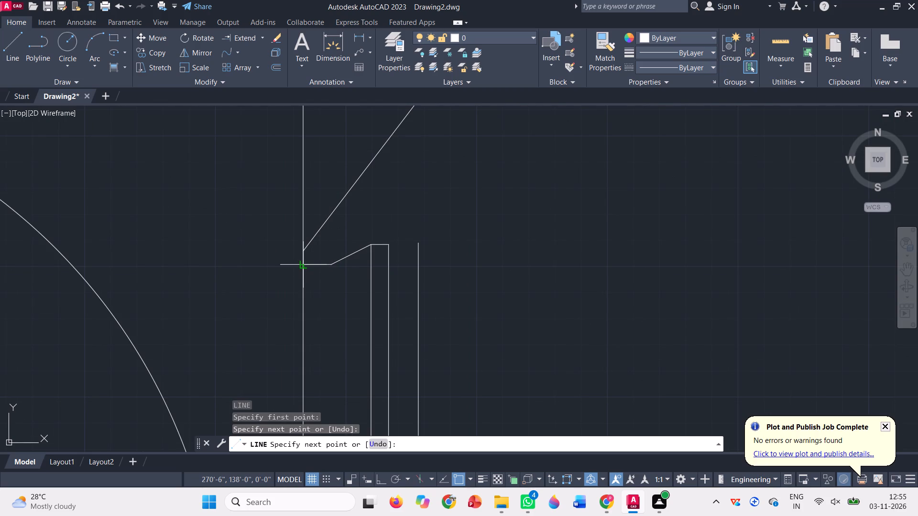
key("F8")
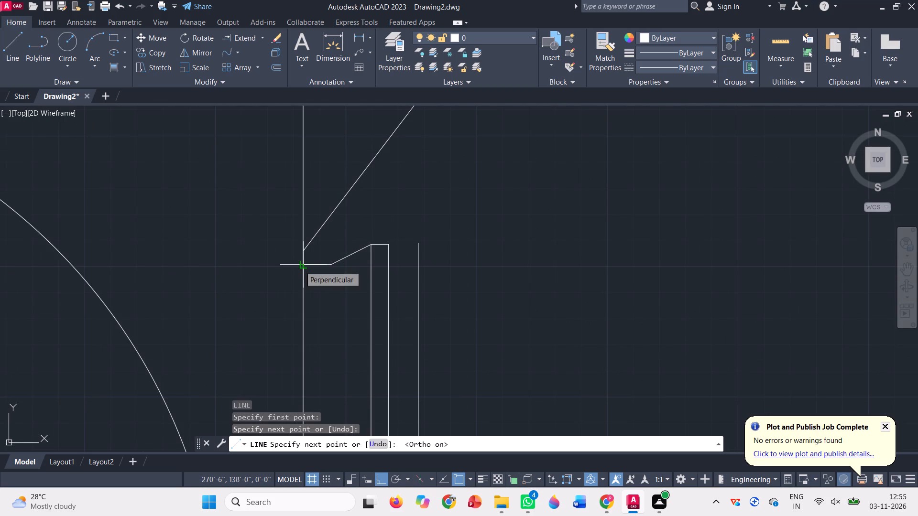
left_click(300, 266)
key("space")
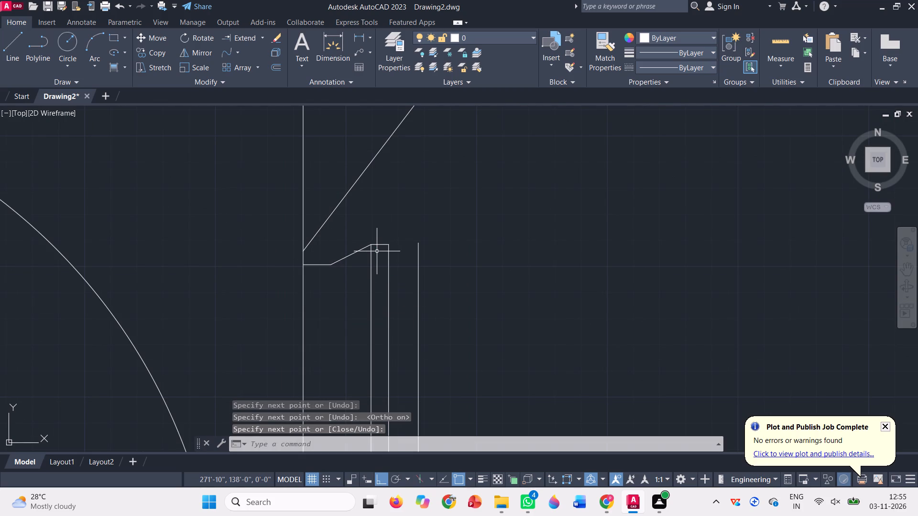
Draw a vertical line from the bend of the sloping line beside the frame down to the ledge's top edge.
scroll(395, 243, "down", 1)
scroll(433, 200, "down", 1)
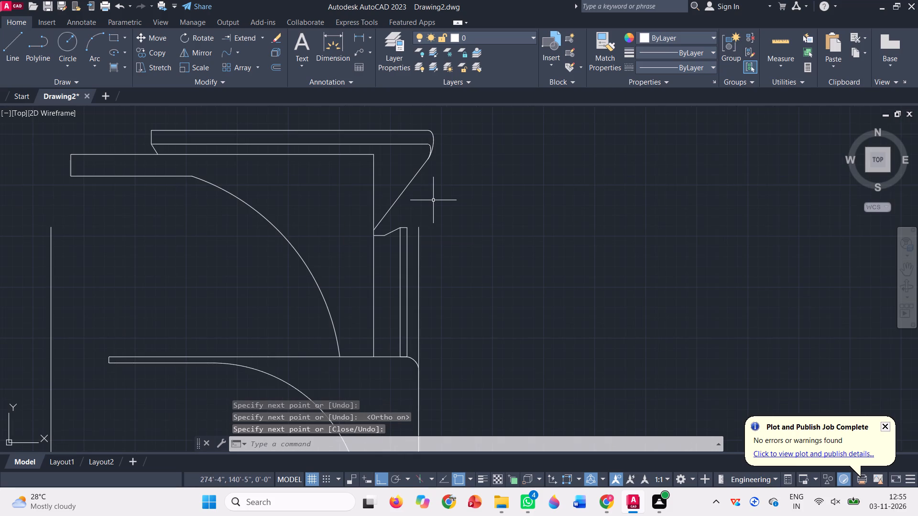
key("l")
key("Return")
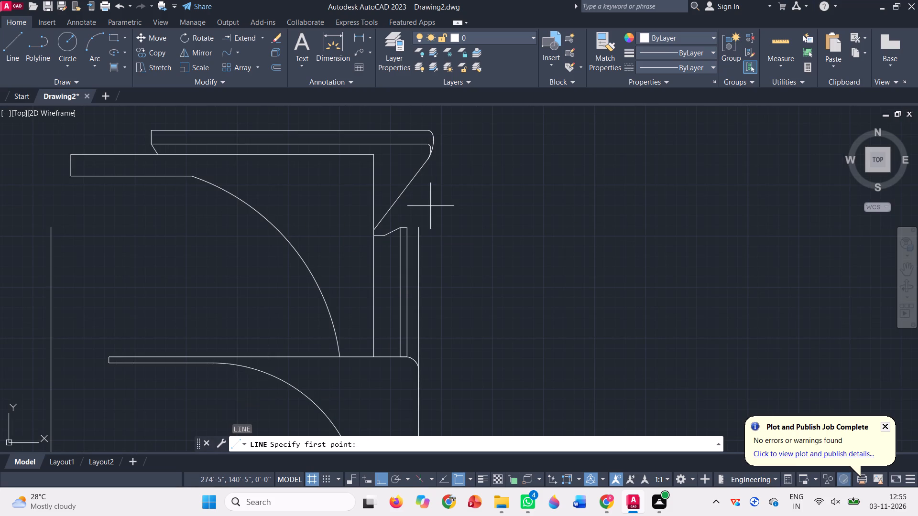
left_click(388, 237)
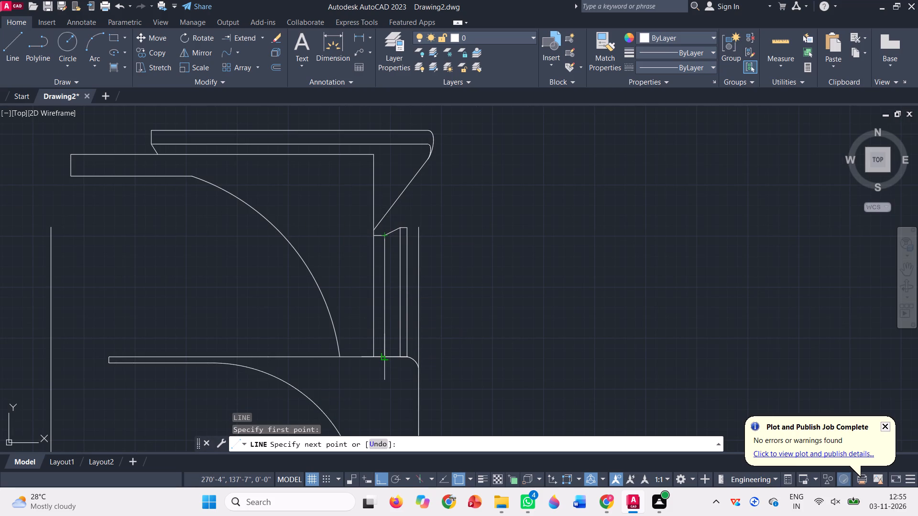
left_click(385, 356)
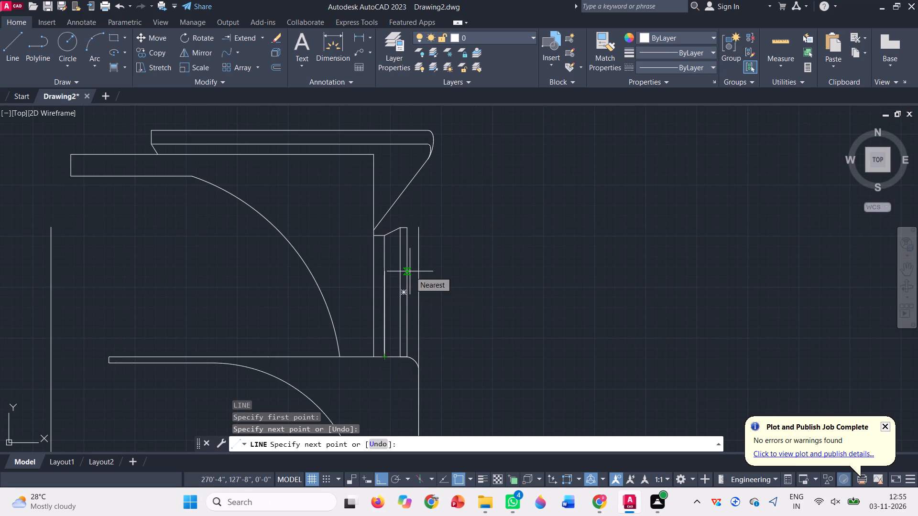
key("space")
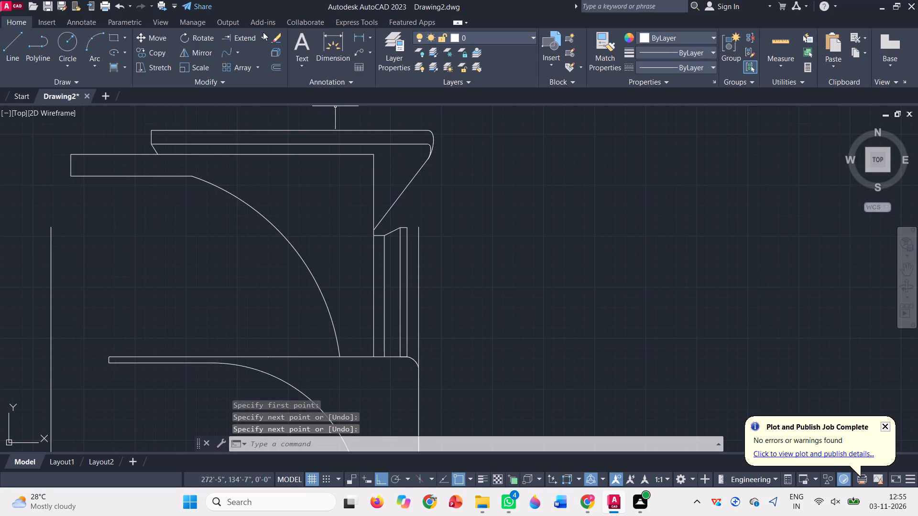
Trim away the outer vertical line above the ledge's rounded right corner, beside the narrow upright rectangle.
left_click(263, 32)
left_click(244, 51)
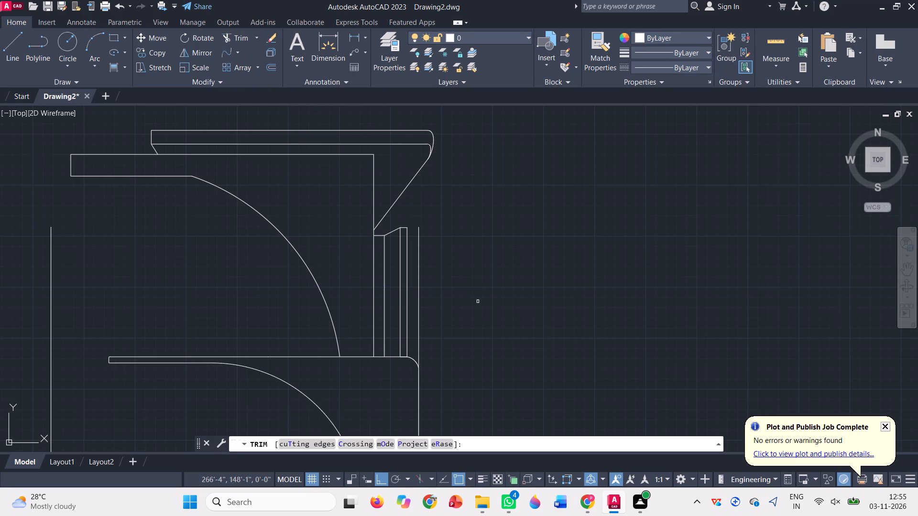
left_click(415, 323)
left_click(429, 328)
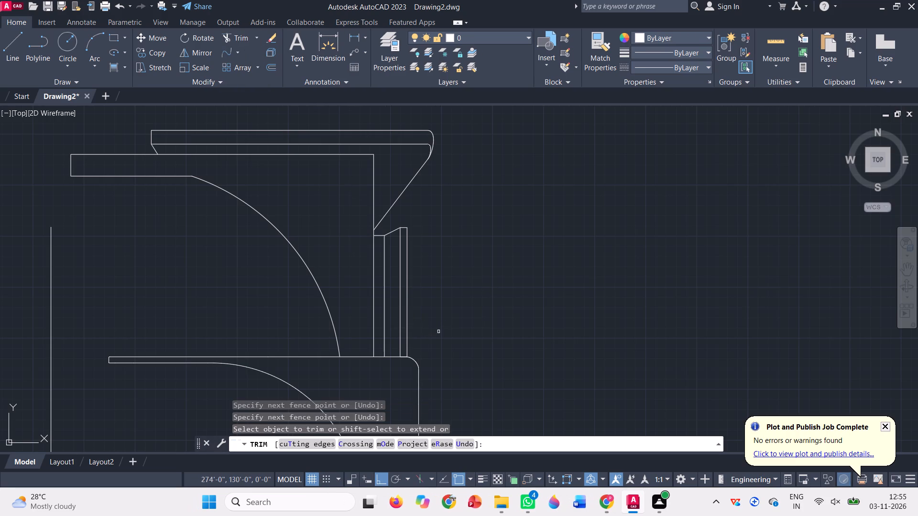
key("Escape")
Draw a long thin horizontal rectangle from the upper large arc to the left vertical line, just below that line's top end.
scroll(459, 299, "down", 2)
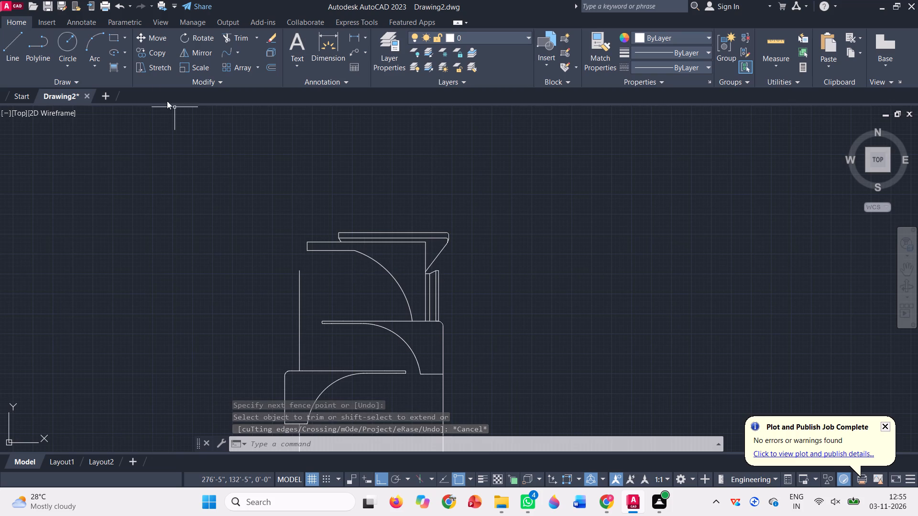
left_click(113, 35)
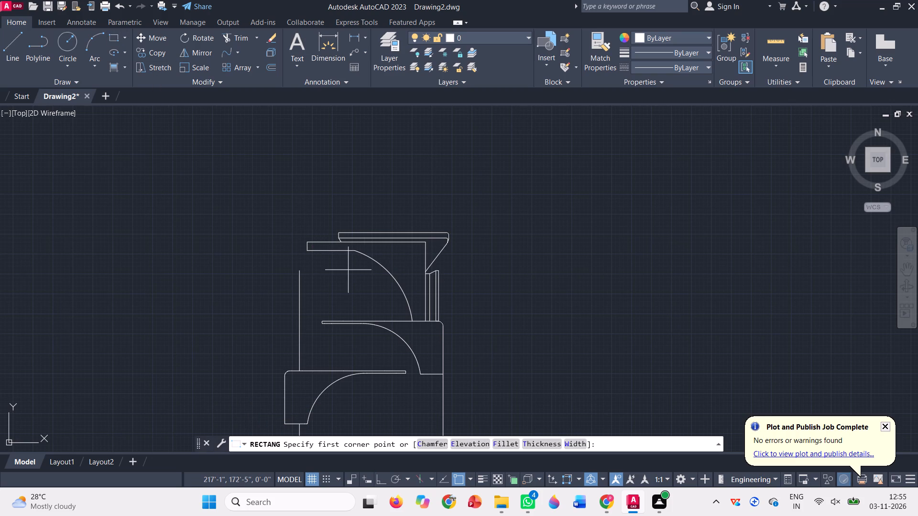
left_click(392, 276)
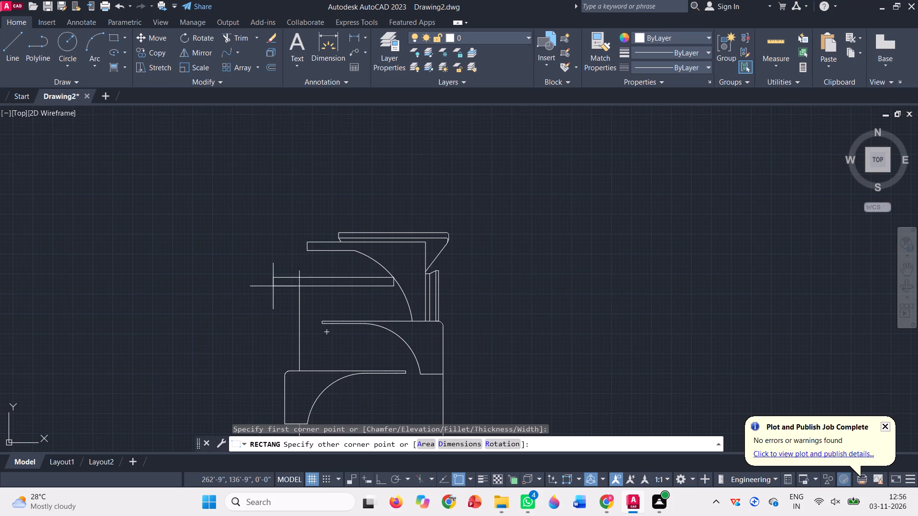
scroll(273, 286, "up", 1)
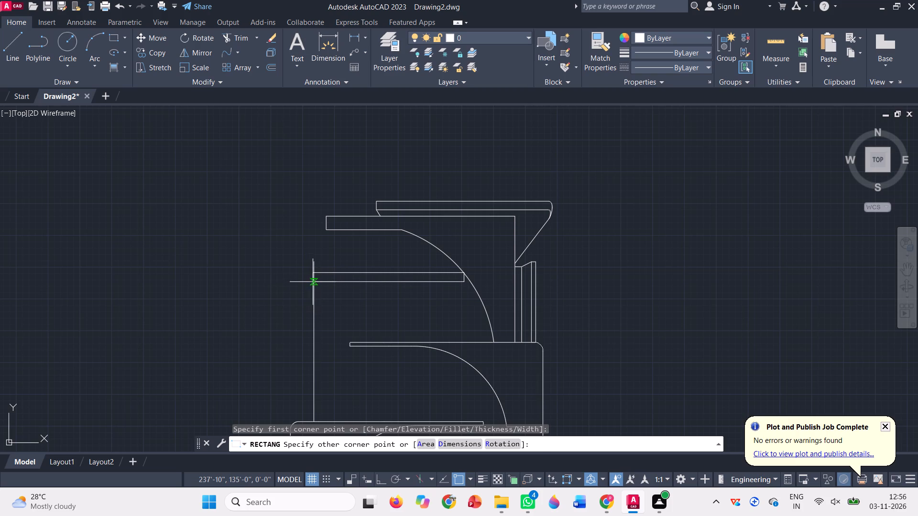
left_click(314, 281)
Trim off the thin rectangle's short right edge at the arc and the left vertical segment between its long edges.
left_click(241, 29)
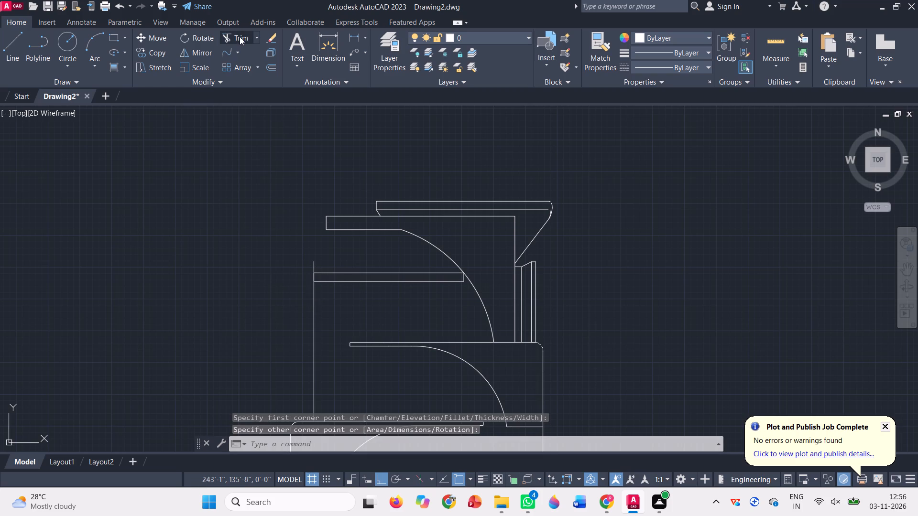
left_click(240, 37)
scroll(457, 283, "up", 3)
left_click(479, 266)
left_click(464, 260)
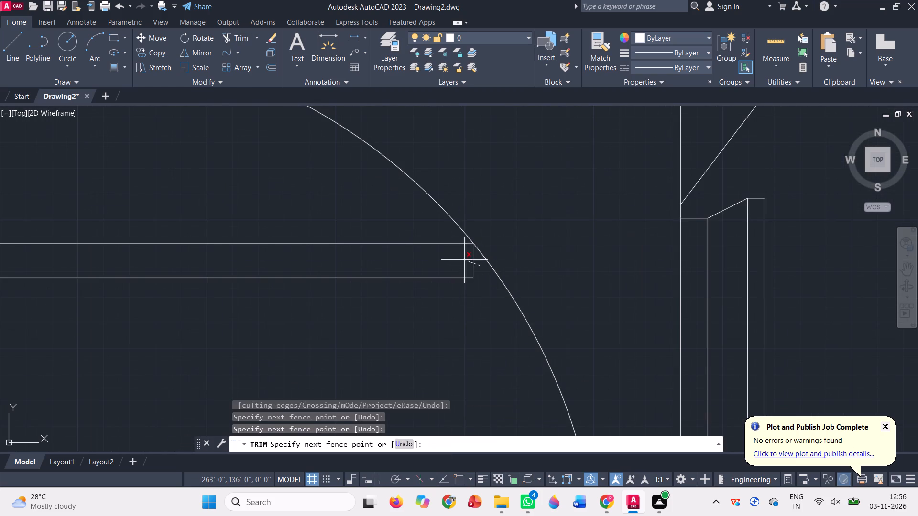
scroll(430, 274, "down", 3)
left_click(211, 270)
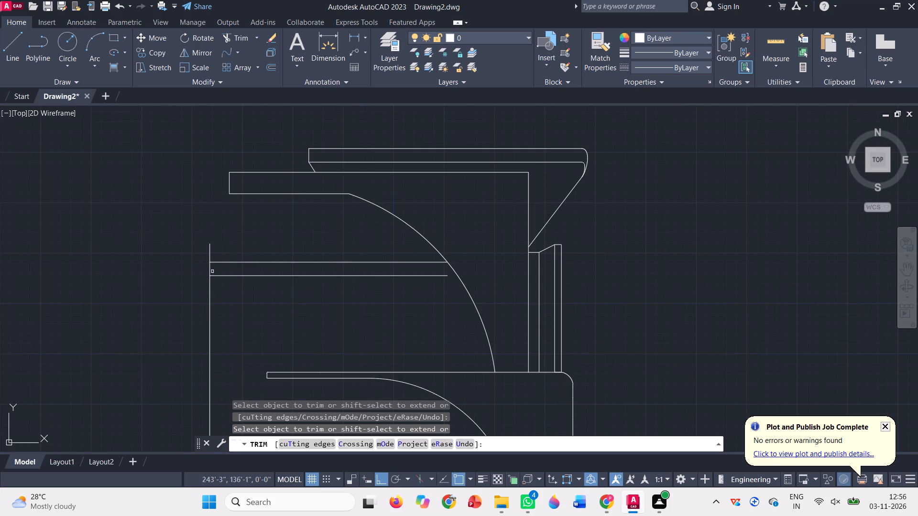
left_click(210, 270)
key("Escape")
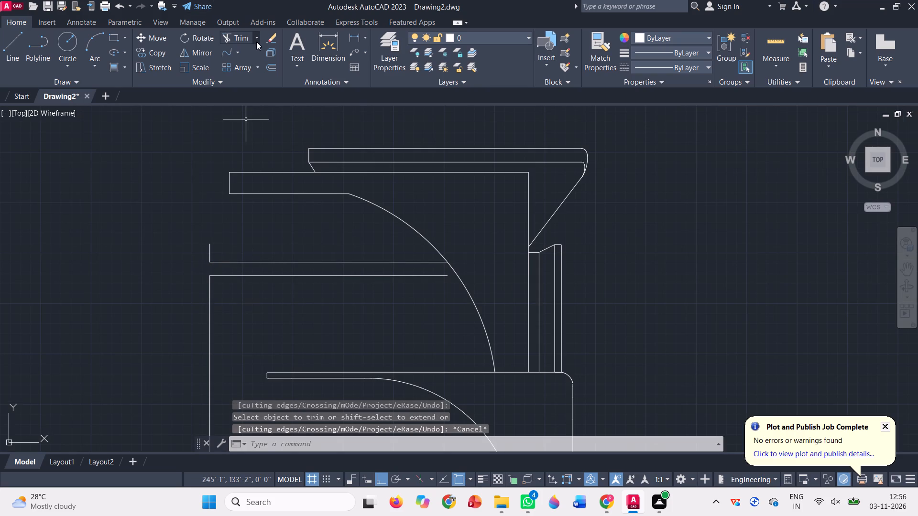
Extend the thin band's lower edge to meet the large arc.
left_click(256, 42)
left_click(236, 81)
left_click(357, 306)
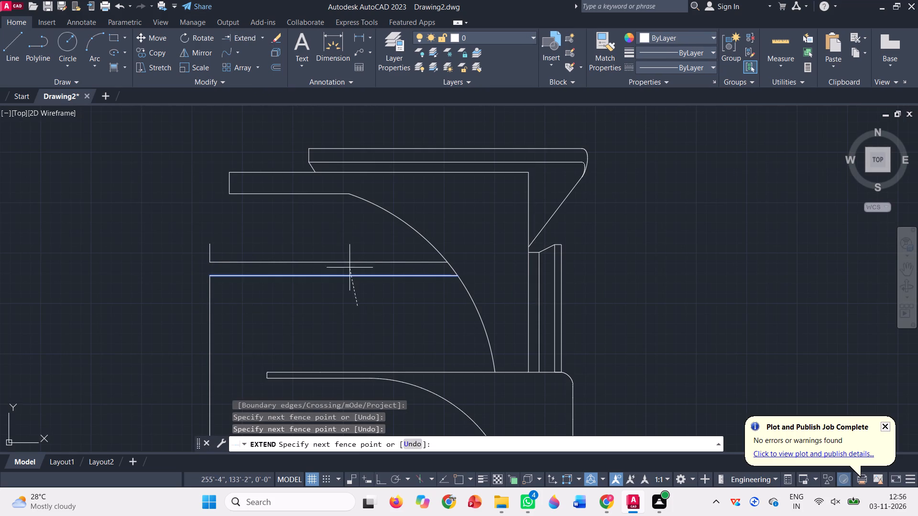
left_click(348, 270)
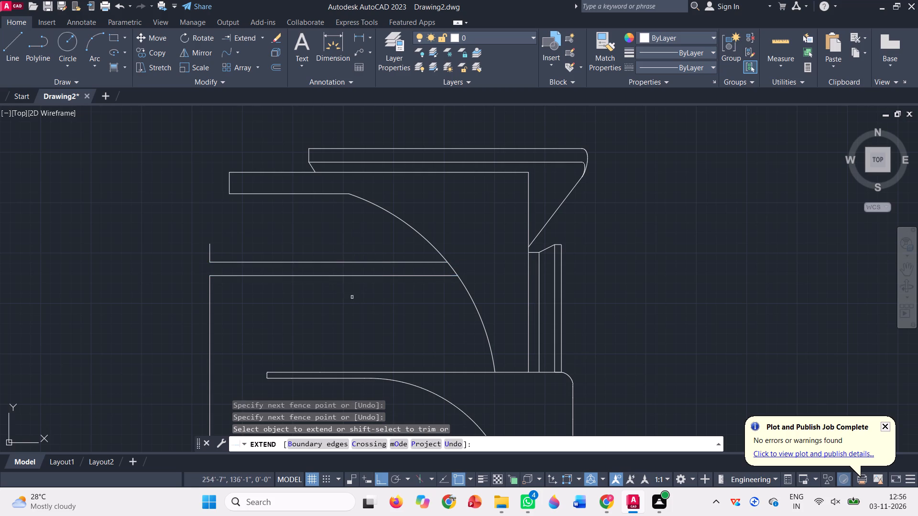
key("Escape")
Delete the short leftover vertical stub above the thin band's left end.
left_click(210, 251)
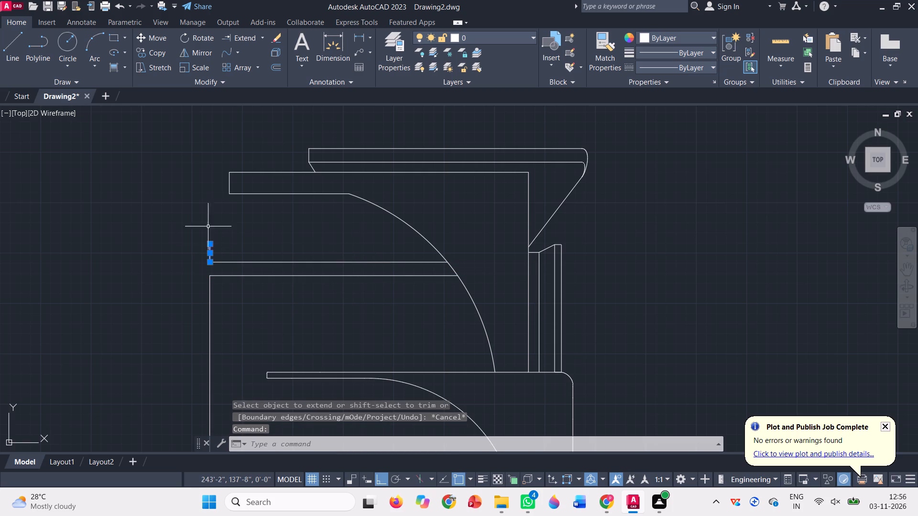
key("Delete")
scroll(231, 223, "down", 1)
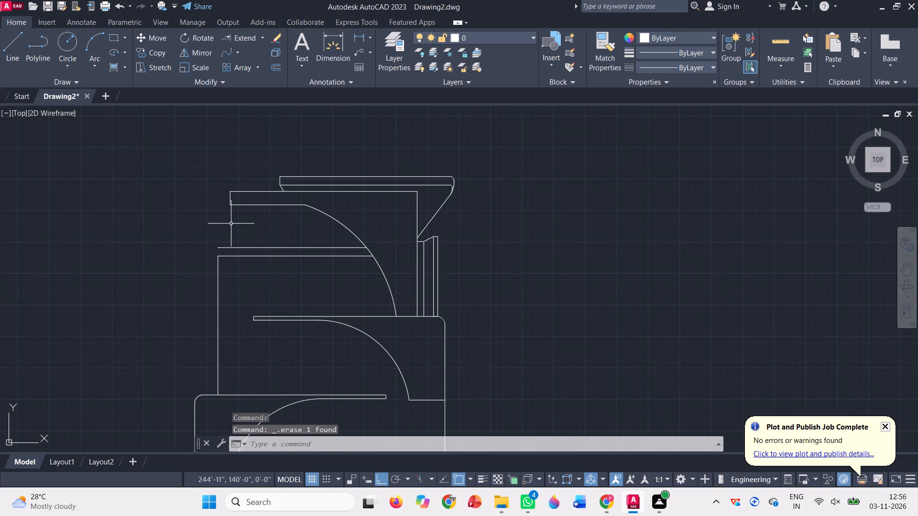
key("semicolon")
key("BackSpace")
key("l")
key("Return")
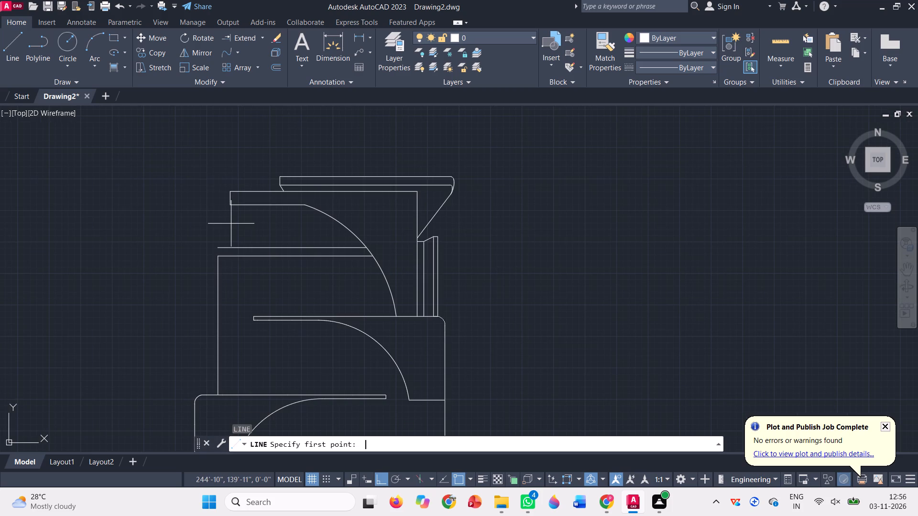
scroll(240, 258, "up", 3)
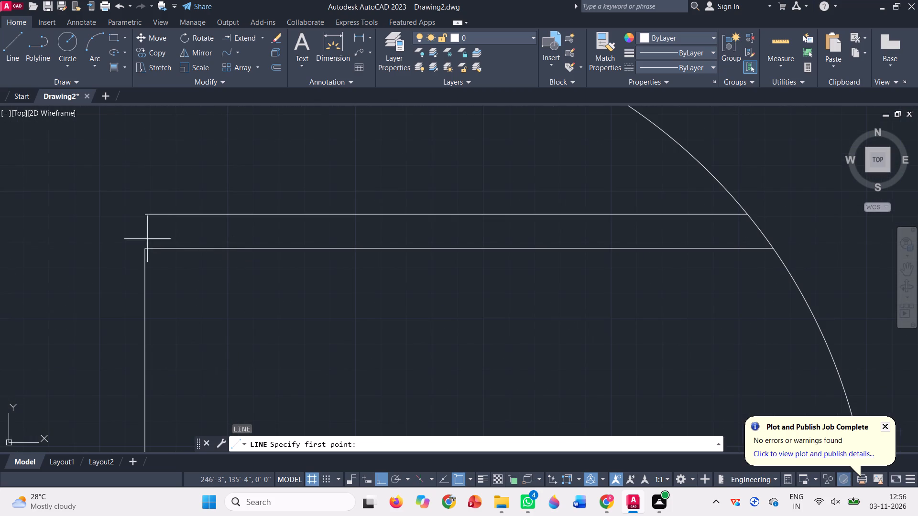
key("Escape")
Extend the left vertical line up to the thin band's upper edge to close the band's left end.
left_click(235, 40)
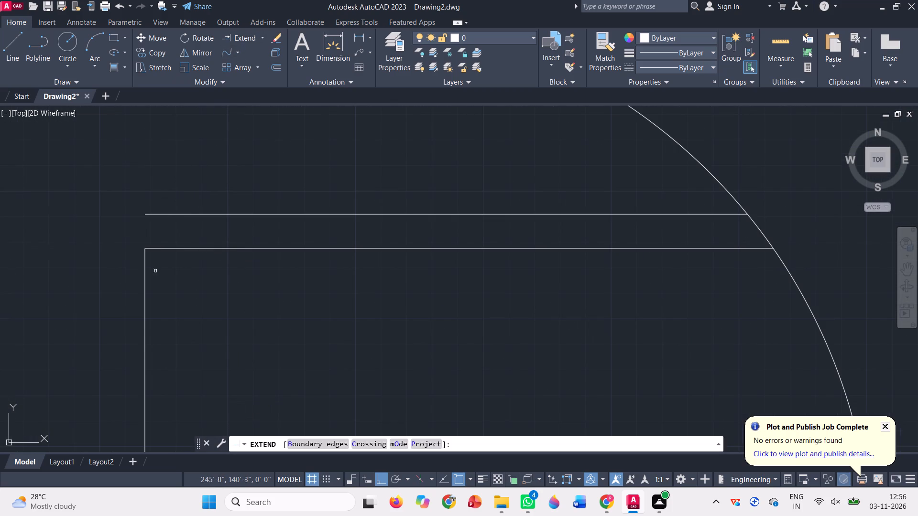
left_click(140, 328)
left_click(183, 312)
scroll(183, 312, "down", 3)
key("Escape")
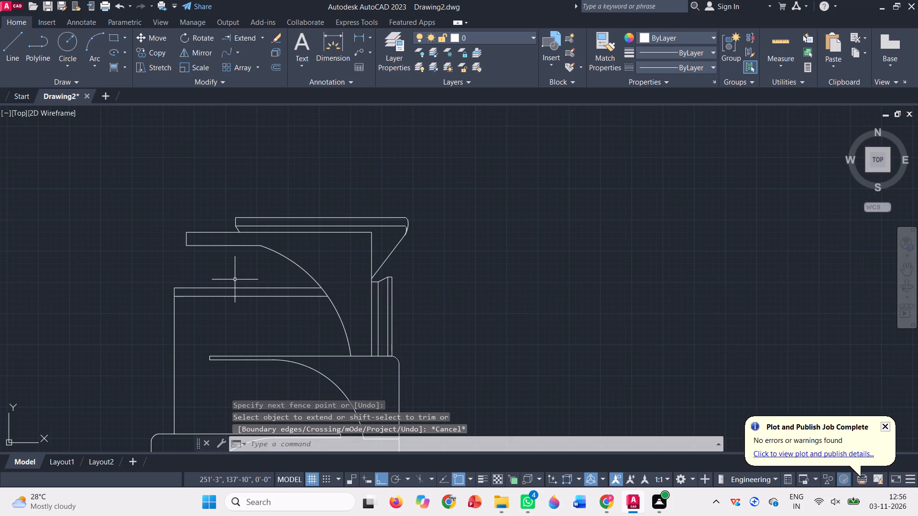
Trim away the short vertical edge closing the left end of the slab above the large arc.
scroll(186, 264, "up", 1)
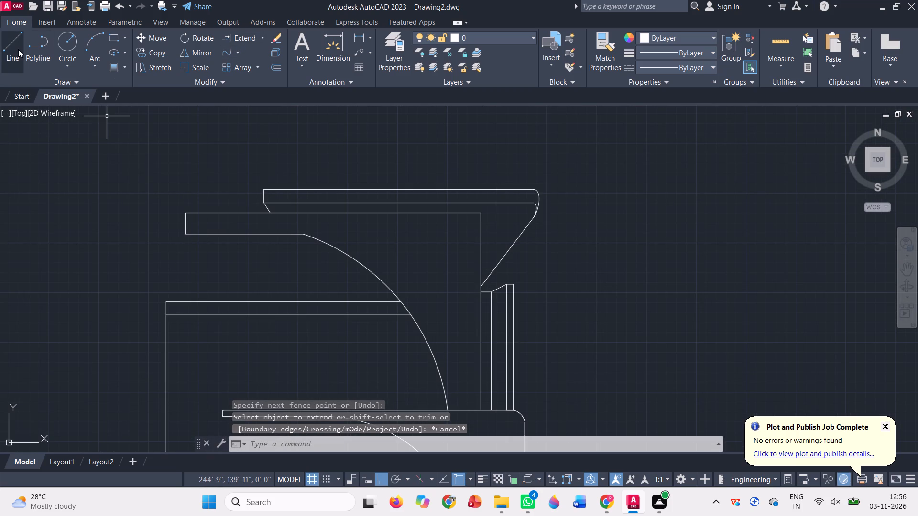
left_click(179, 227)
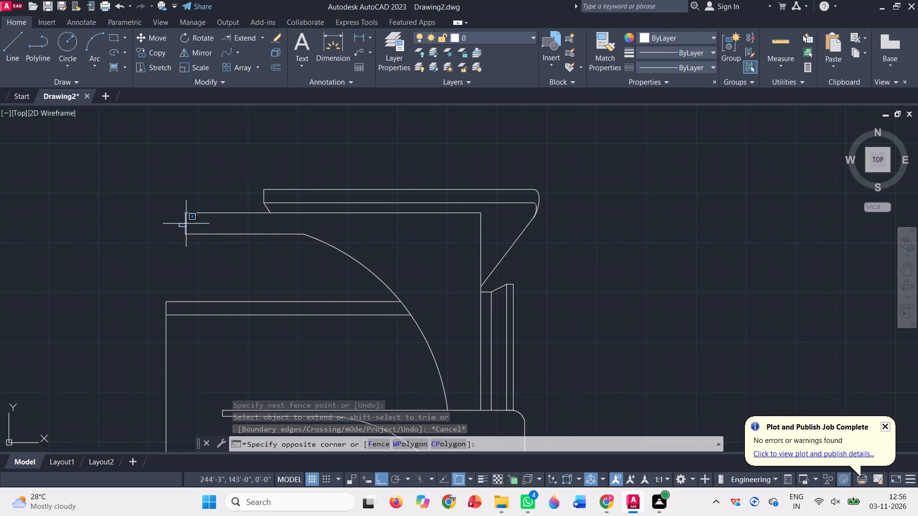
left_click(189, 221)
left_click(261, 42)
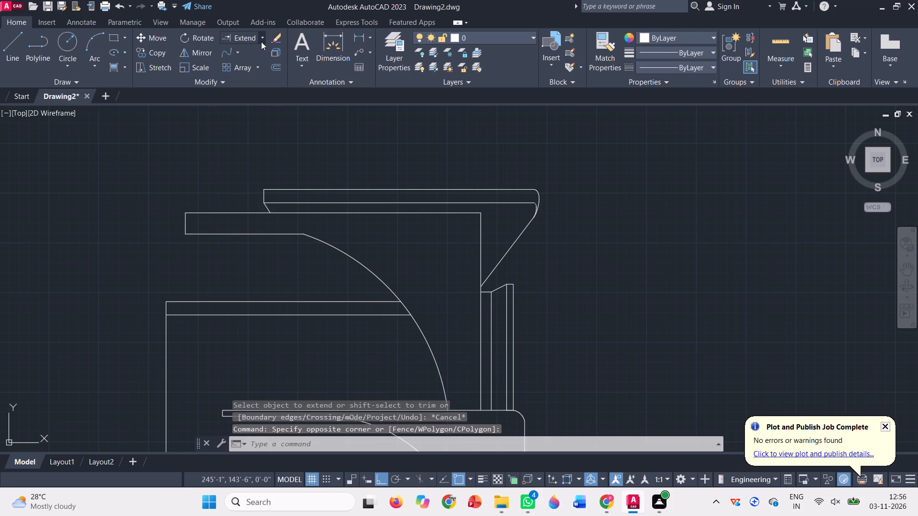
left_click(258, 61)
left_click(188, 223)
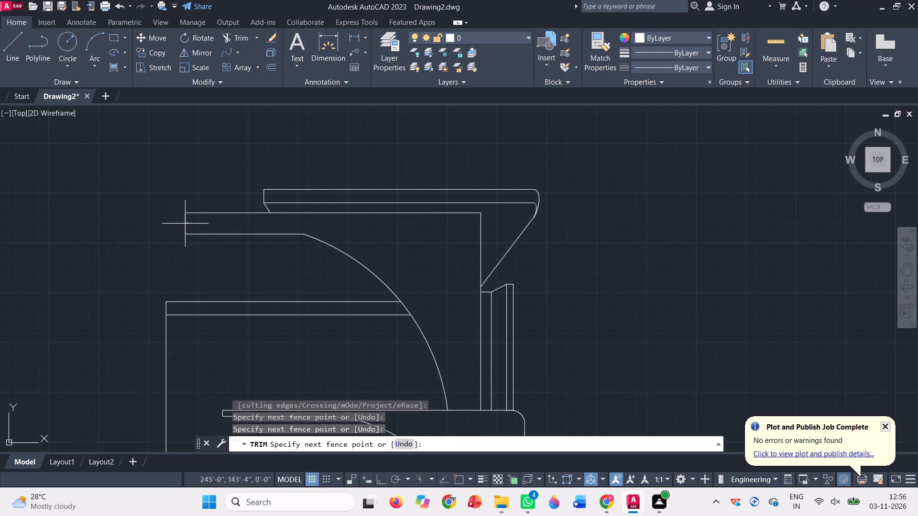
left_click(182, 224)
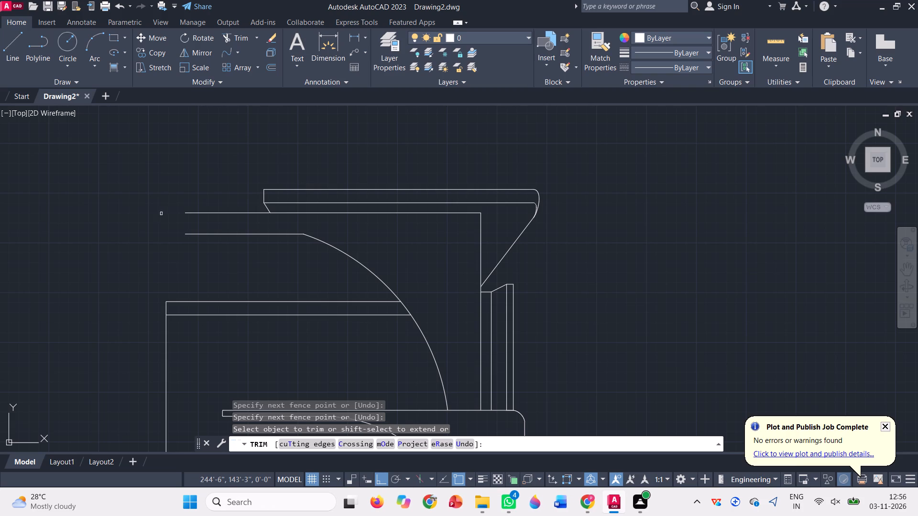
key("Escape")
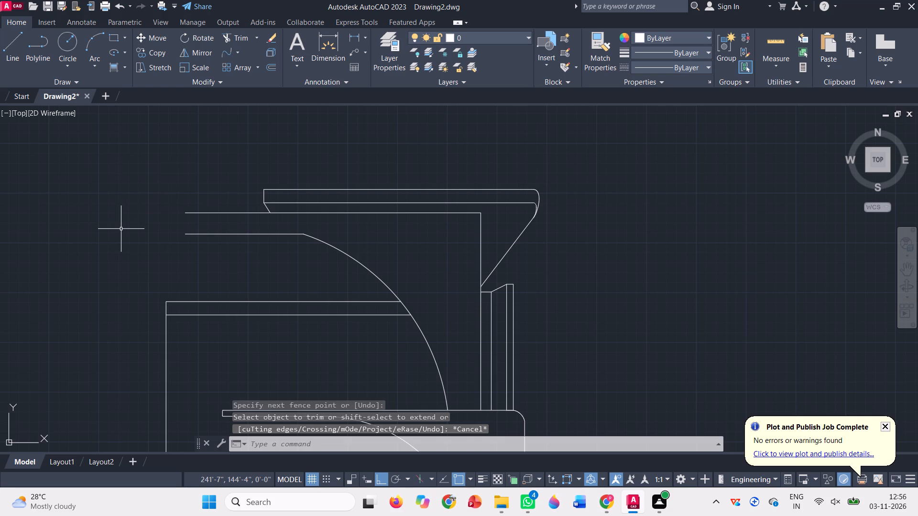
With Ortho off, draw a sloping line from just below and left of the slab's open left end down to the thin band's upper edge.
key("l")
key("Return")
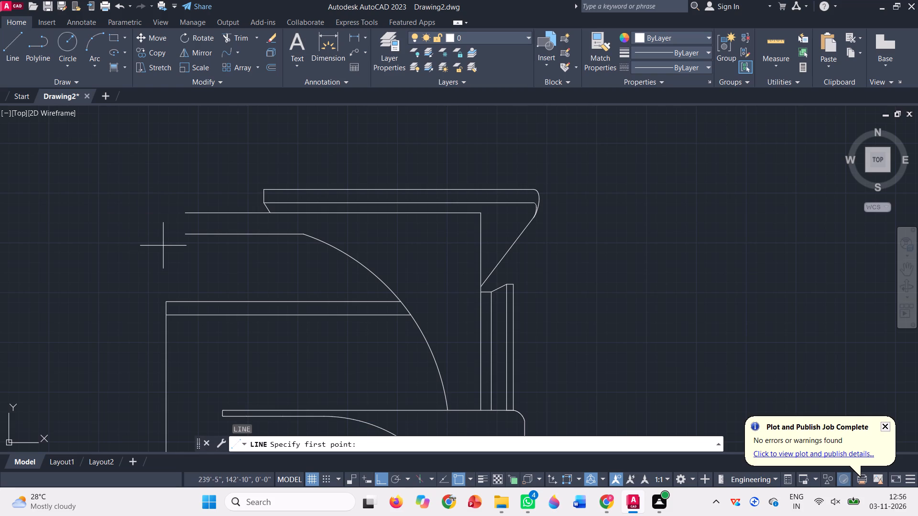
left_click(170, 241)
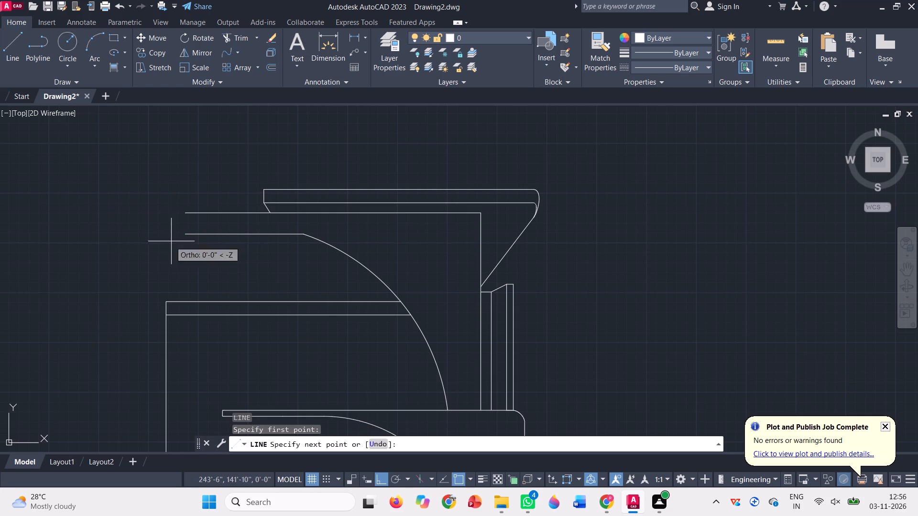
key("F8")
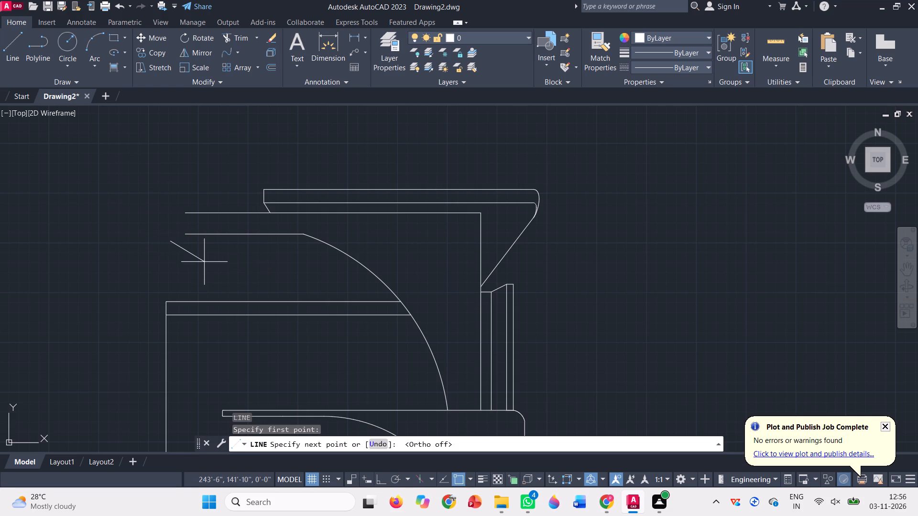
left_click(207, 299)
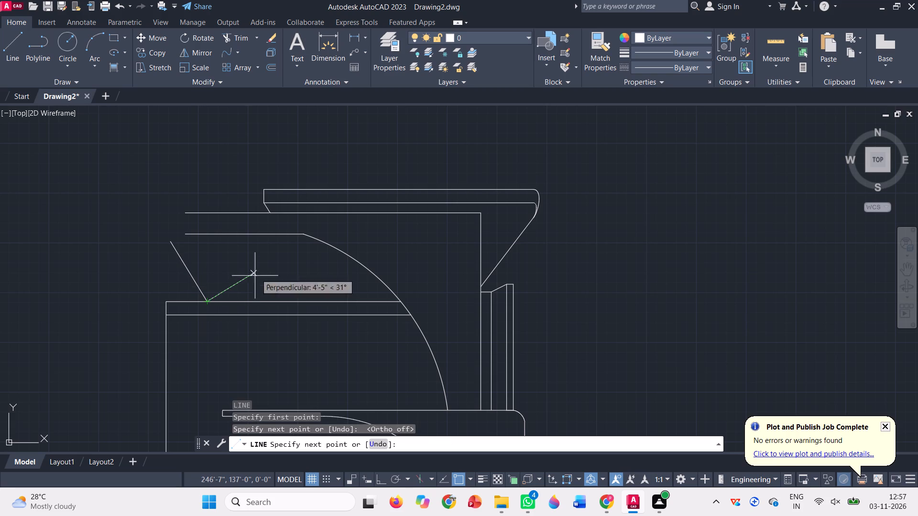
key("space")
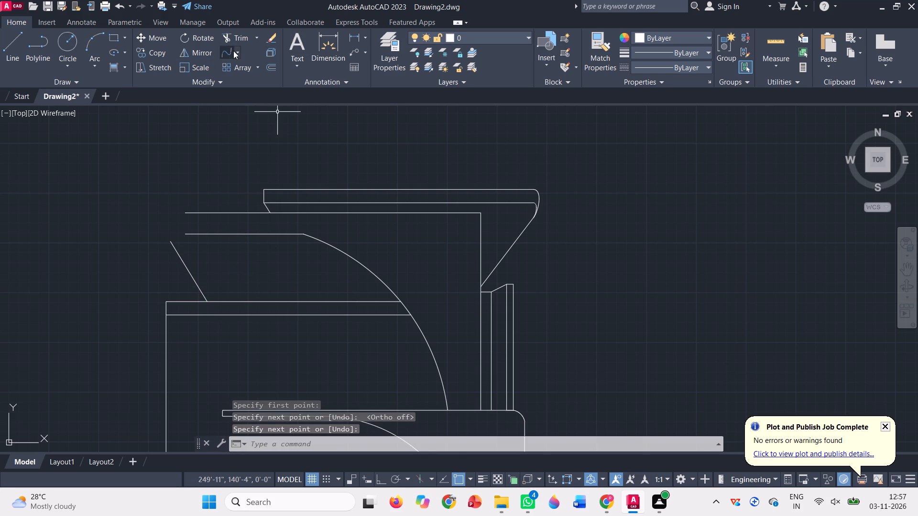
Blend the upper end of the sloping line into the left end of the slab's lower edge with a curve.
left_click(221, 54)
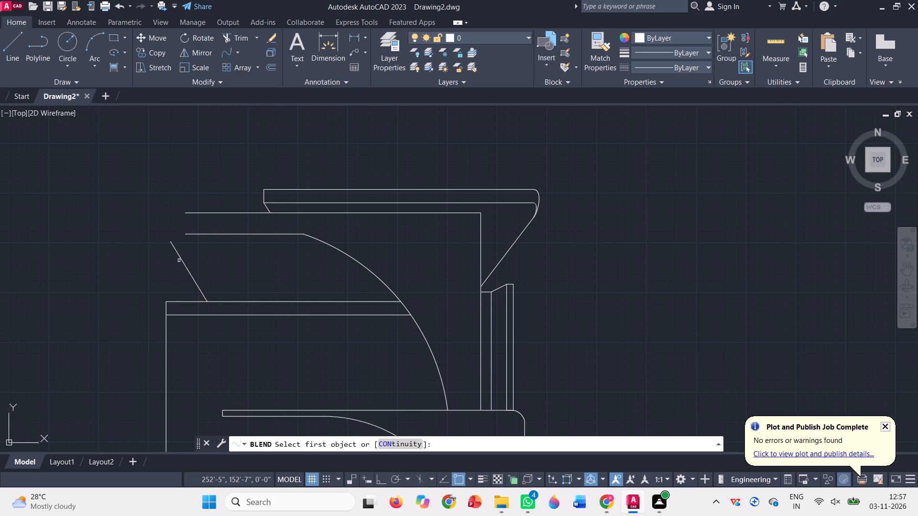
left_click(179, 262)
left_click(179, 258)
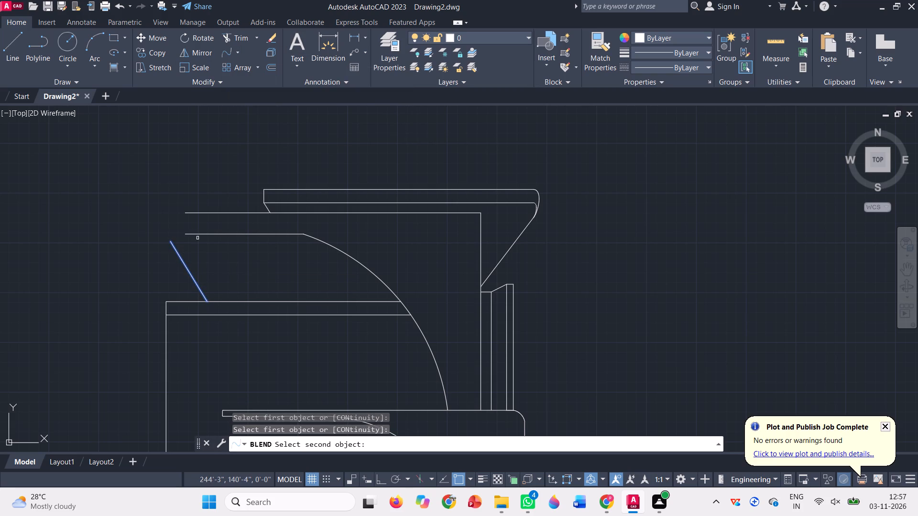
left_click(197, 235)
scroll(165, 236, "up", 3)
scroll(167, 234, "down", 3)
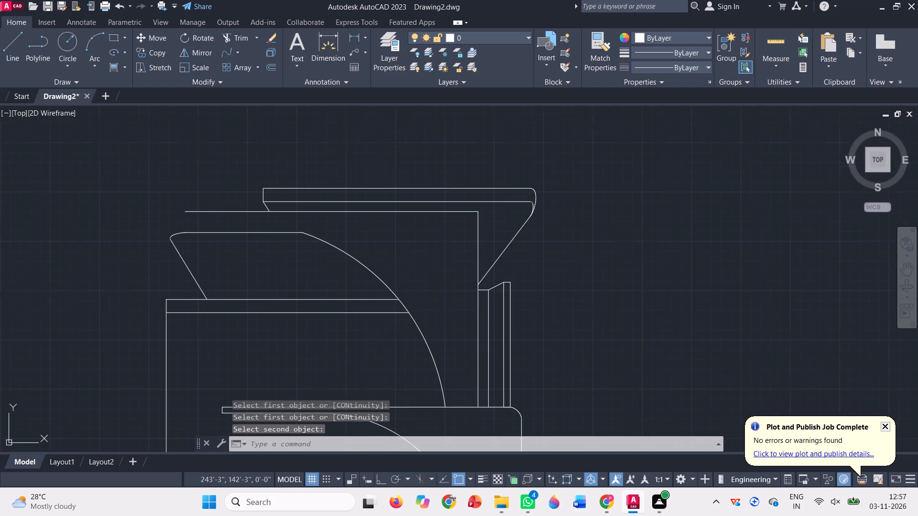
Blend the left end of the slab's upper edge into the sloping line, rounding the slab's left end.
left_click(224, 53)
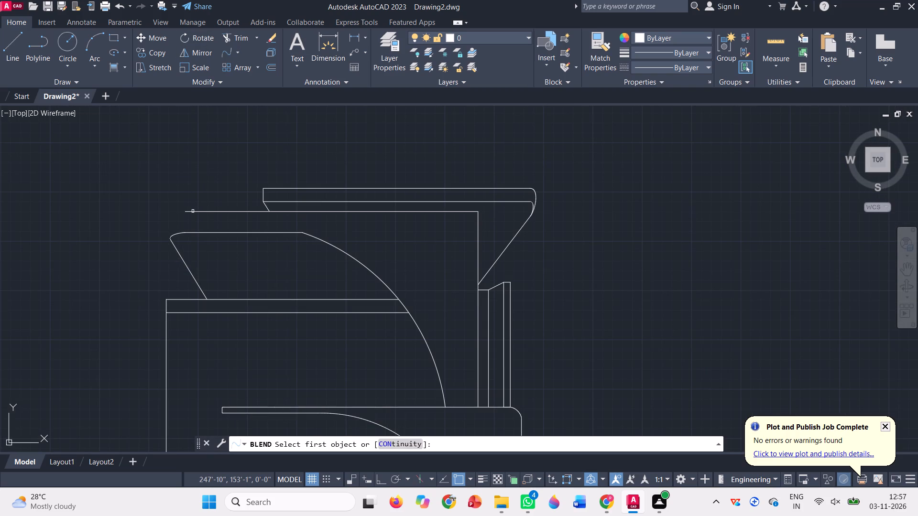
left_click(192, 211)
left_click(185, 265)
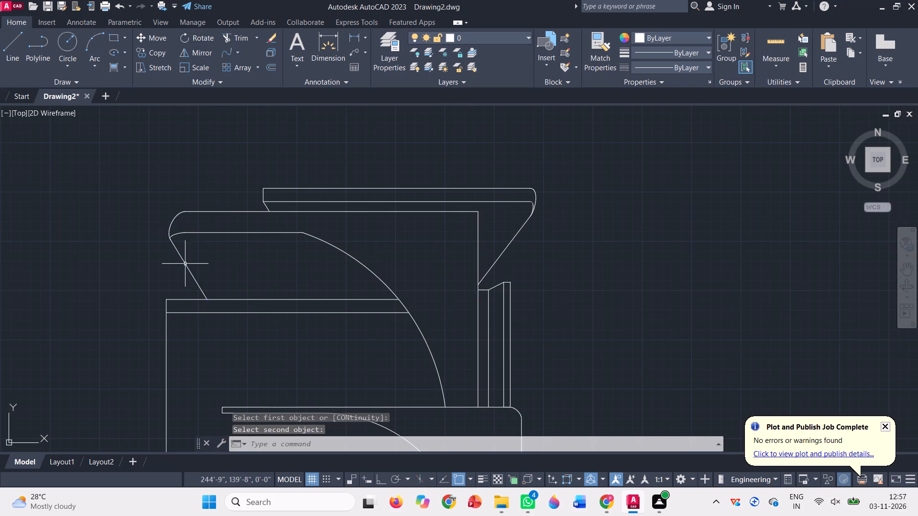
scroll(208, 231, "down", 1)
scroll(186, 256, "up", 2)
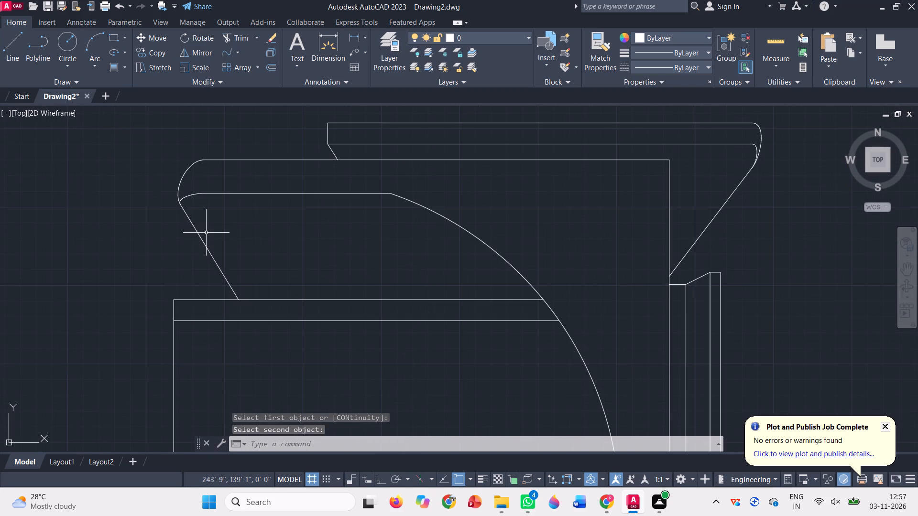
scroll(206, 233, "down", 1)
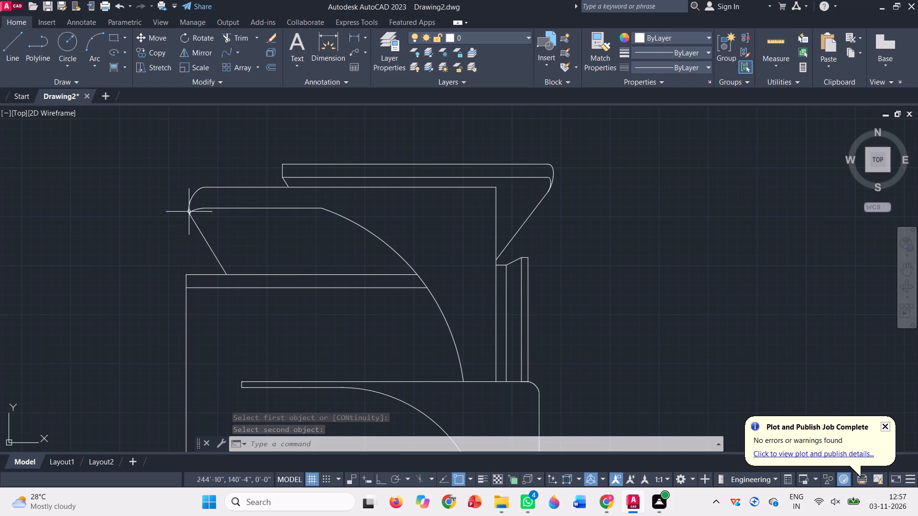
scroll(227, 223, "down", 1)
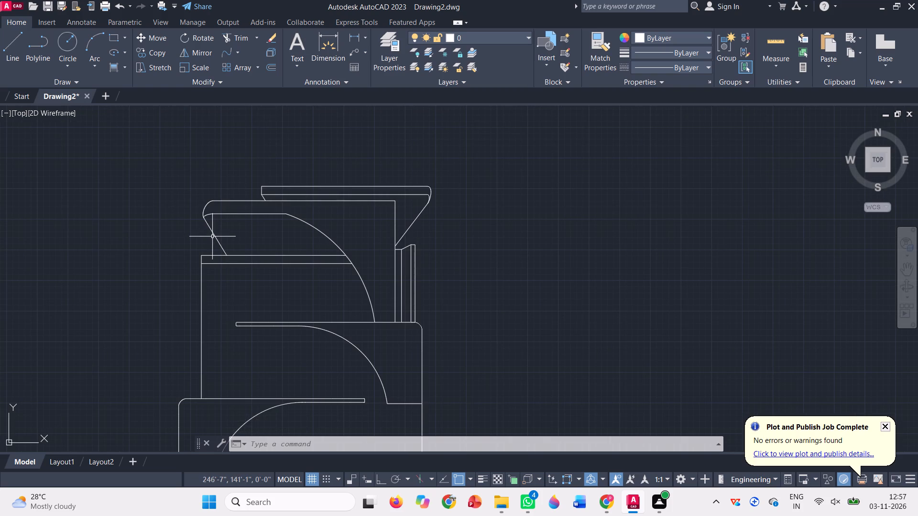
Delete the sloping line between the slab's rounded left end and the thin band.
scroll(227, 236, "up", 1)
left_click(222, 239)
left_click(164, 229)
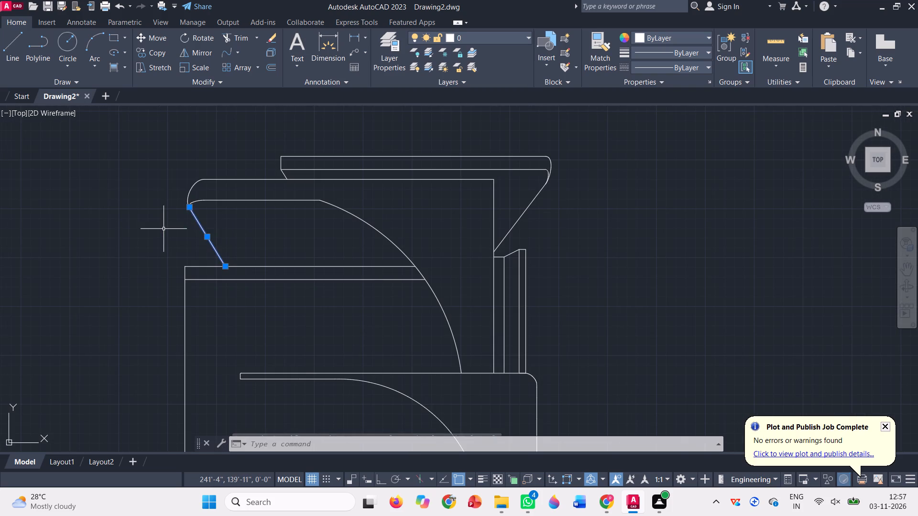
key("Delete")
Draw a steeper sloping line from where the two blend curves meet down to the thin band's upper edge.
key("l")
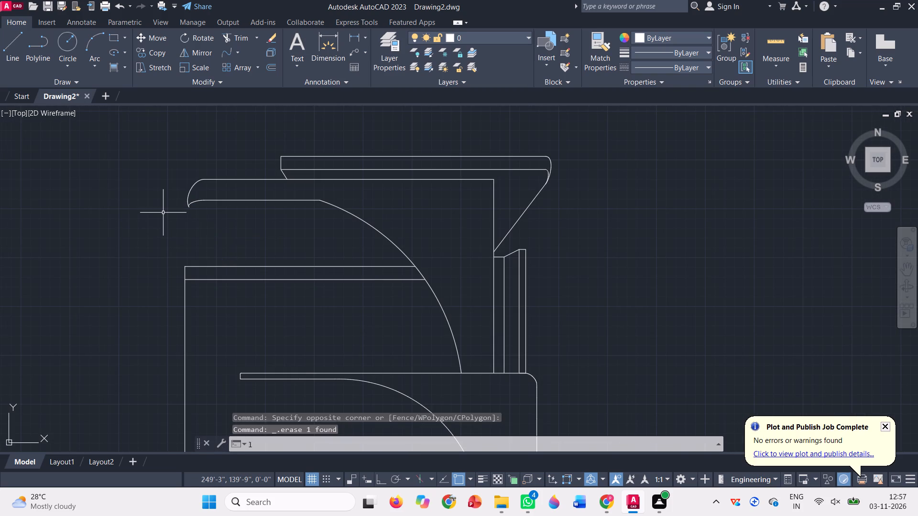
key("Return")
scroll(191, 218, "up", 2)
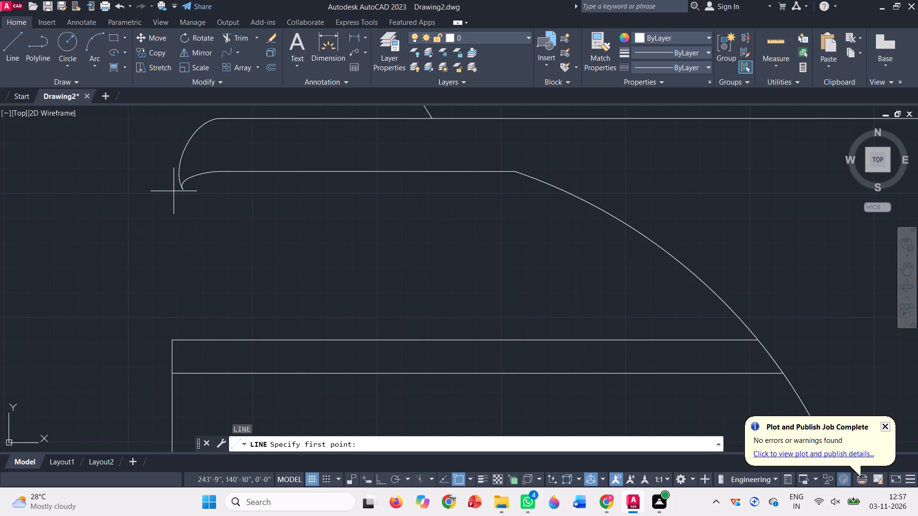
left_click(181, 190)
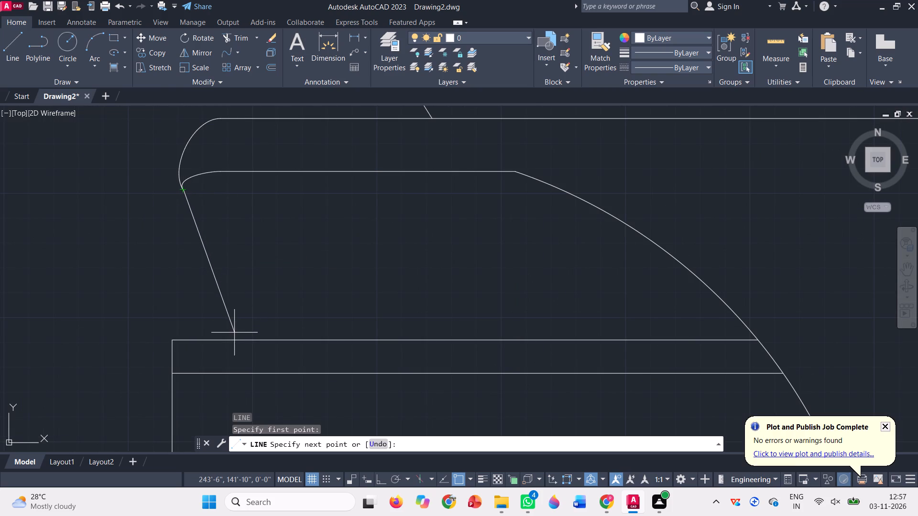
left_click(234, 341)
scroll(208, 275, "down", 2)
key("space")
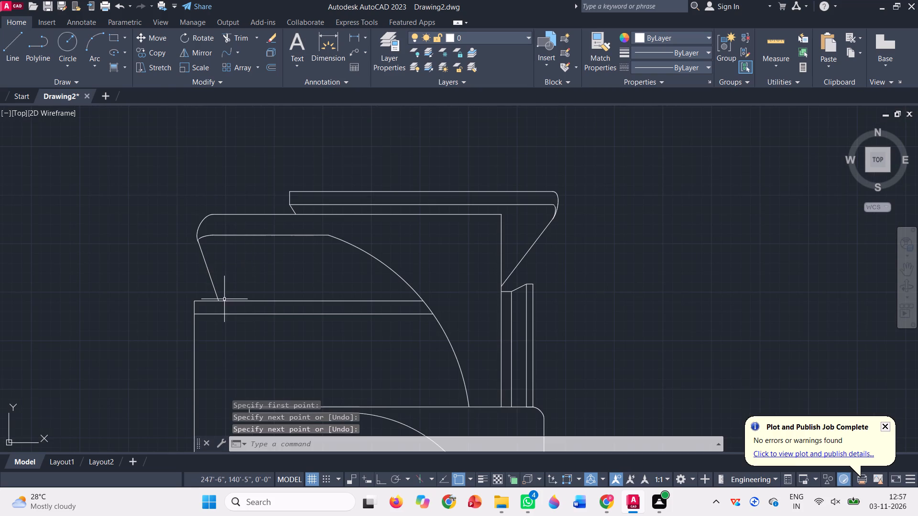
scroll(227, 267, "down", 1)
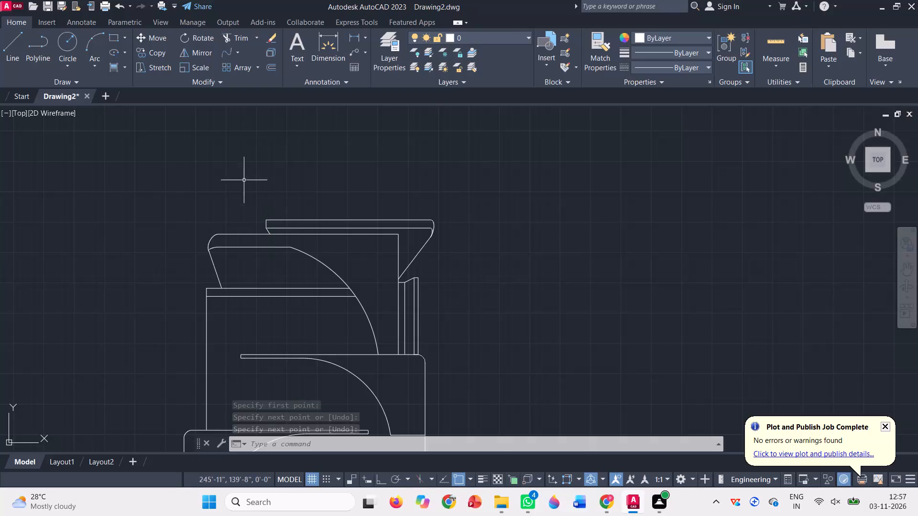
Draw a narrow upright rectangle standing on the thin band's upper edge, just right of the sloping line's foot.
left_click(118, 37)
scroll(222, 252, "up", 2)
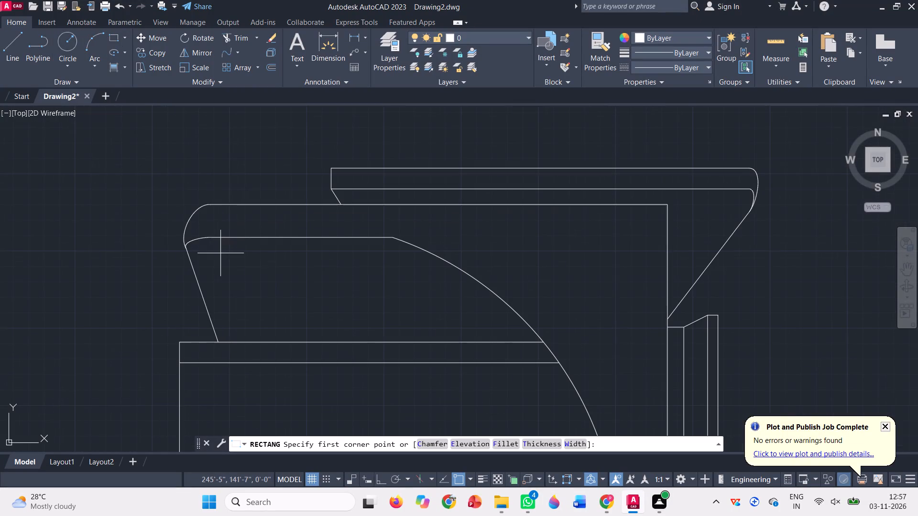
left_click(220, 284)
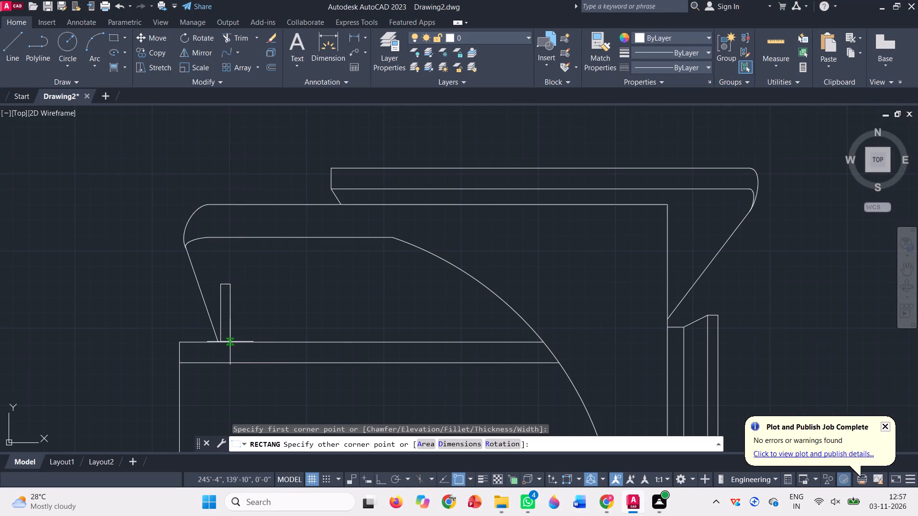
scroll(230, 342, "up", 3)
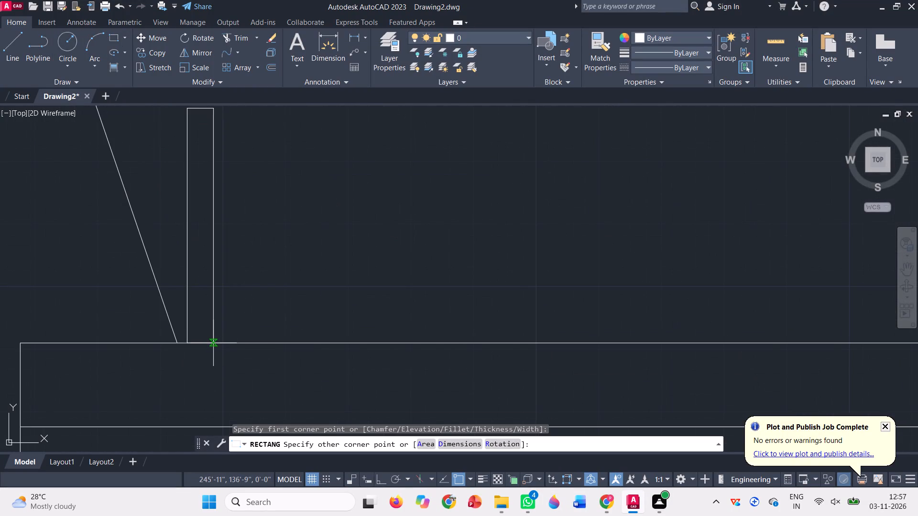
left_click(213, 343)
Move the narrow rectangle left so that its left side's midpoint lies on the sloping line.
scroll(289, 313, "down", 2)
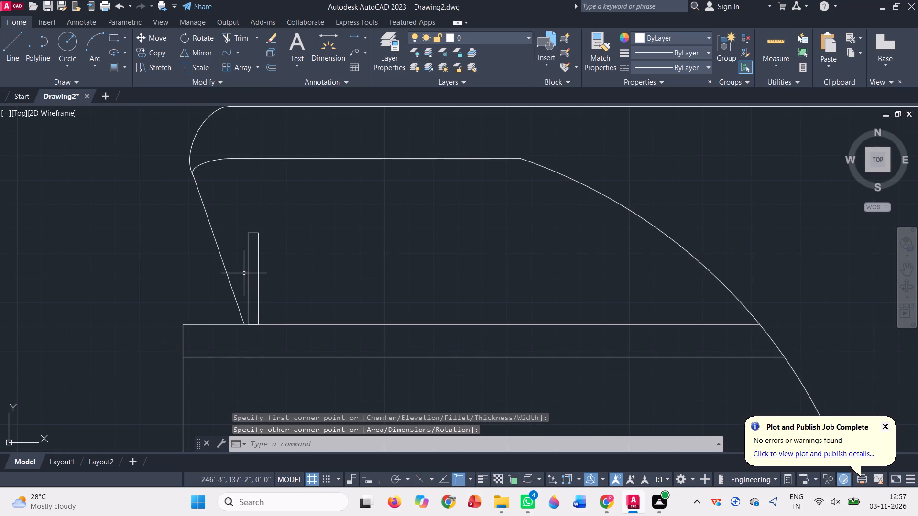
left_click(251, 285)
left_click(238, 262)
type("m")
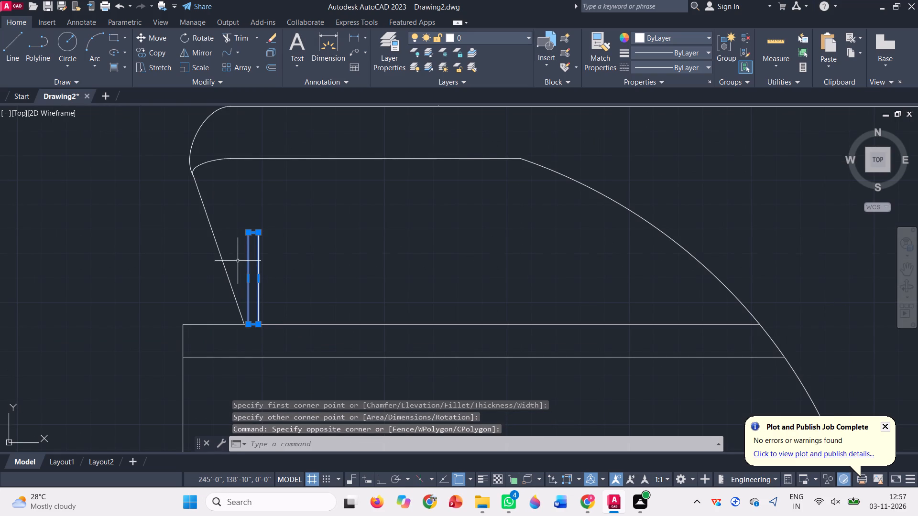
key("space")
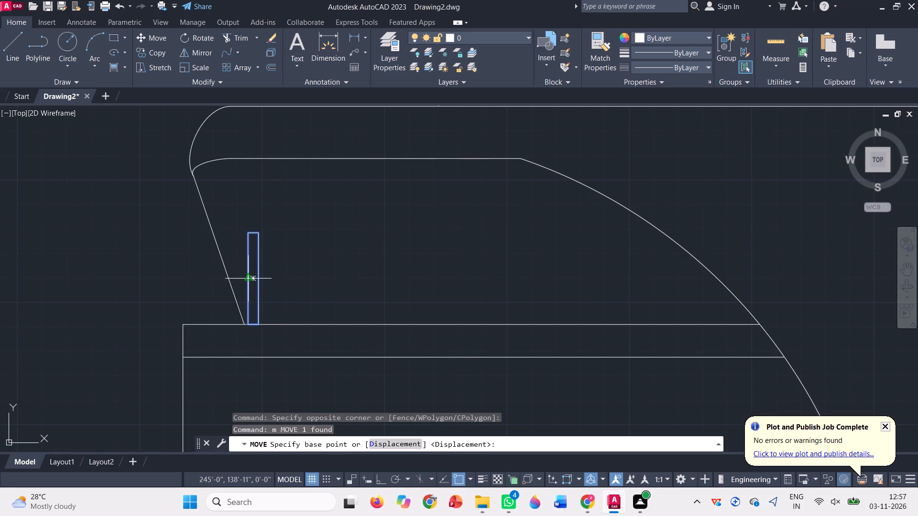
left_click(247, 280)
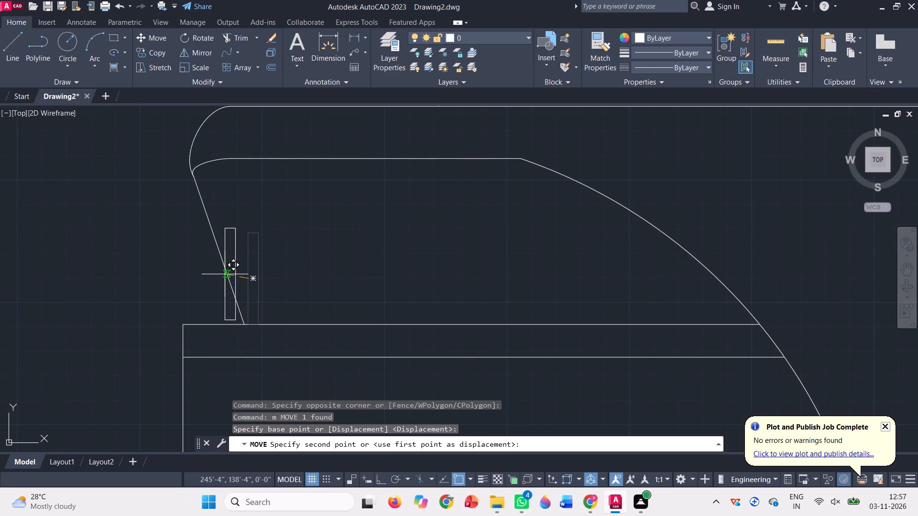
left_click(228, 278)
Move the narrow rectangle down from its lower-left corner so its base sits on the thin band's upper edge.
scroll(231, 324, "up", 3)
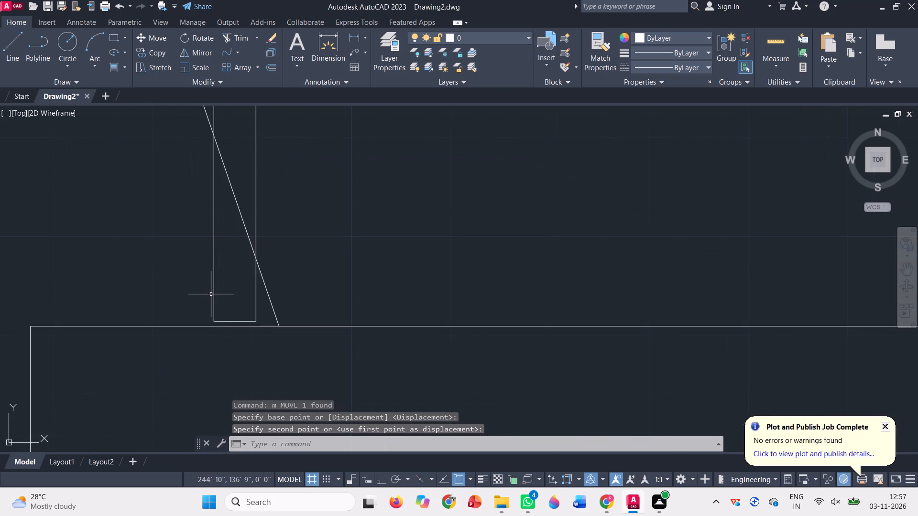
left_click(211, 294)
left_click(215, 294)
left_click(215, 304)
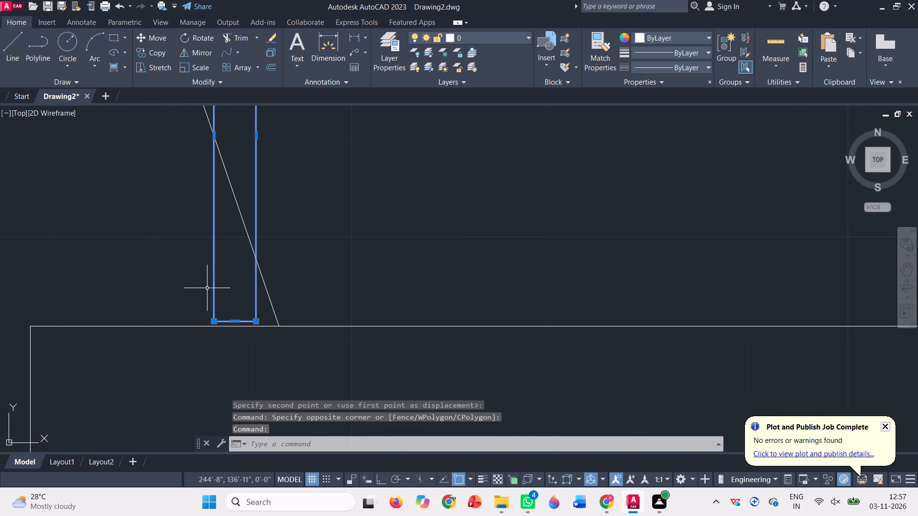
type("m")
key("space")
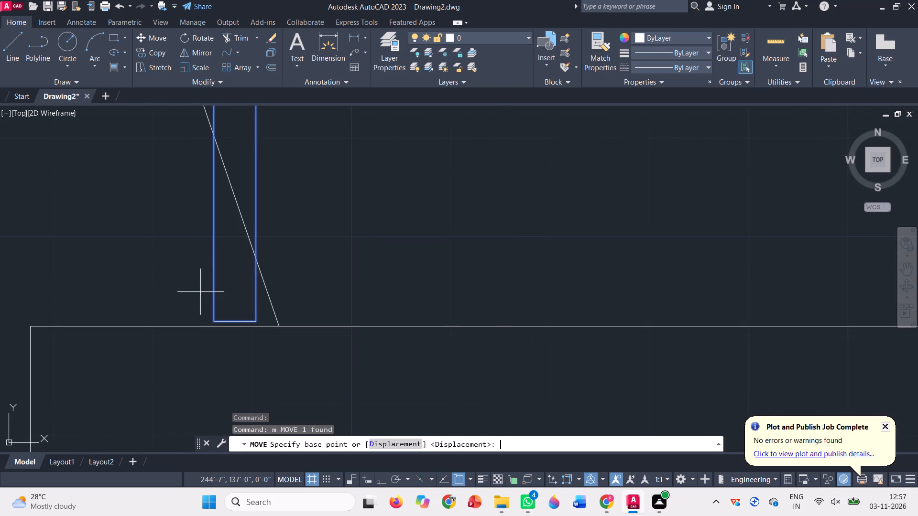
scroll(219, 343, "up", 2)
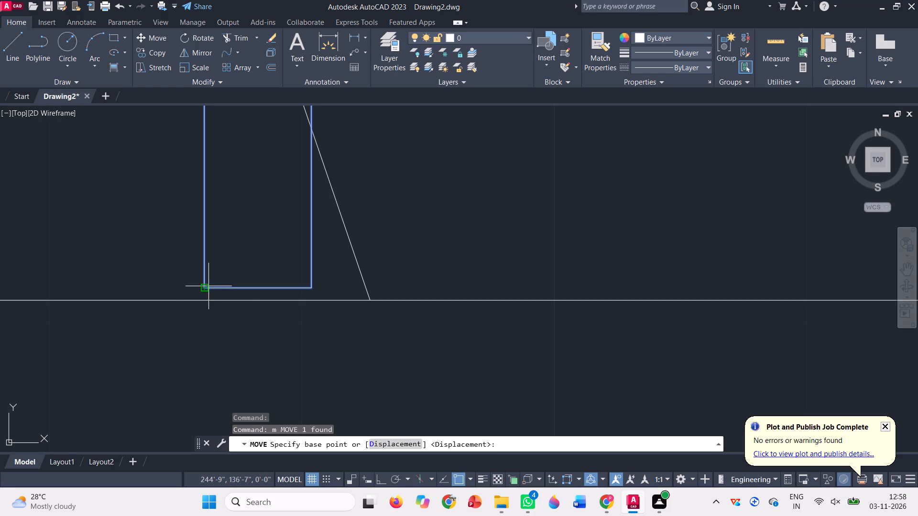
left_click(208, 286)
left_click(201, 298)
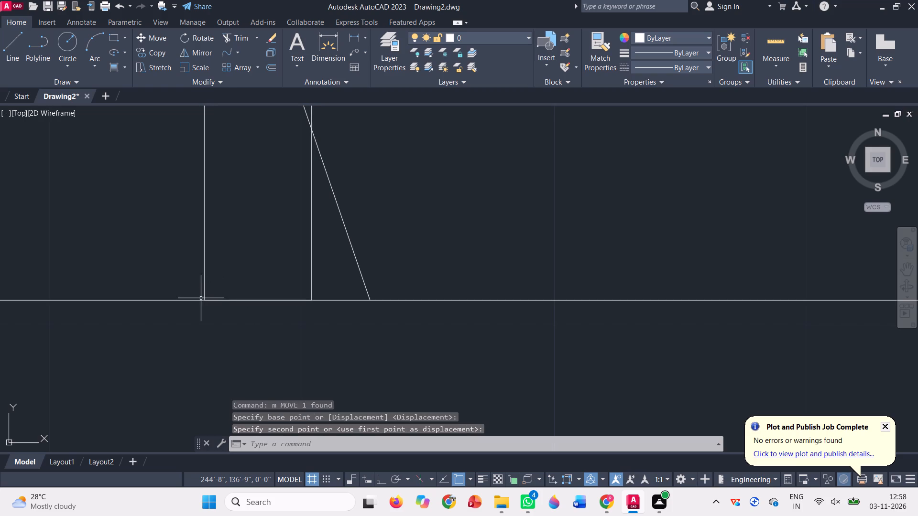
Trim the sloping line's lower part inside and beyond the narrow rectangle so it stops at the rectangle's left side.
scroll(205, 289, "down", 3)
scroll(205, 236, "down", 1)
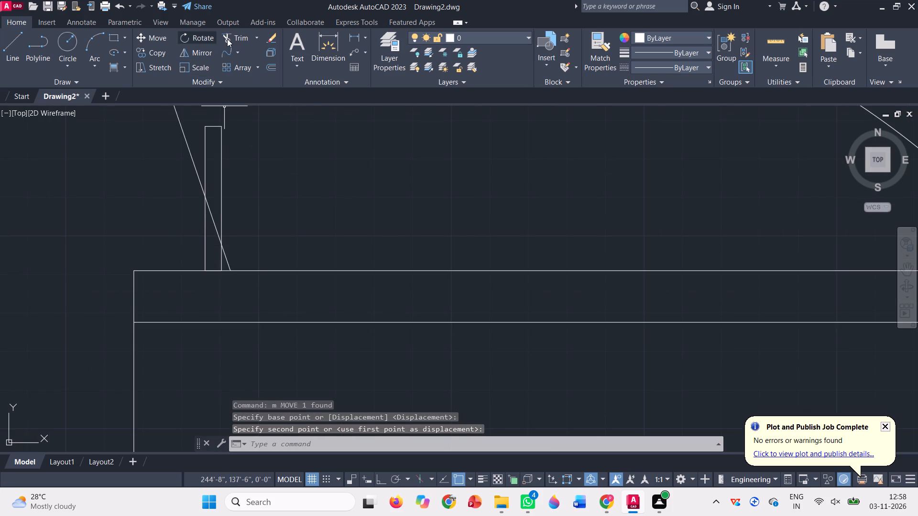
left_click(227, 37)
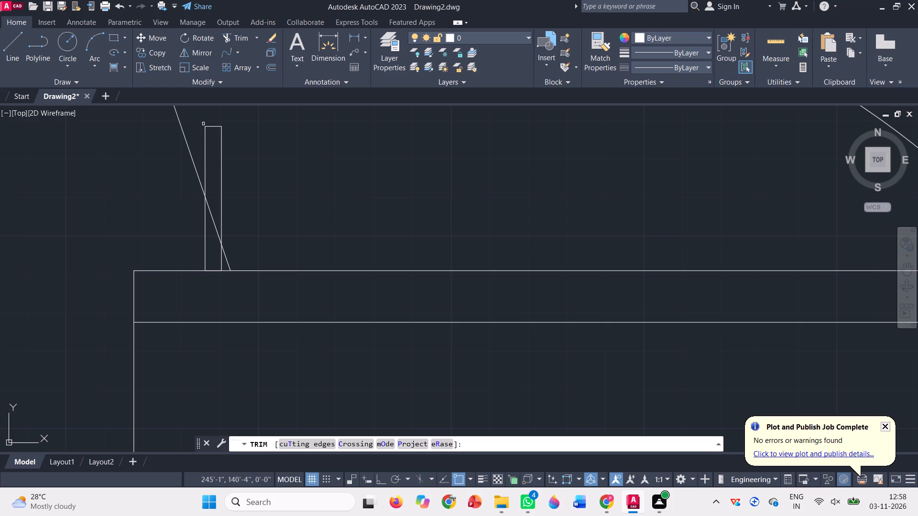
left_click(211, 230)
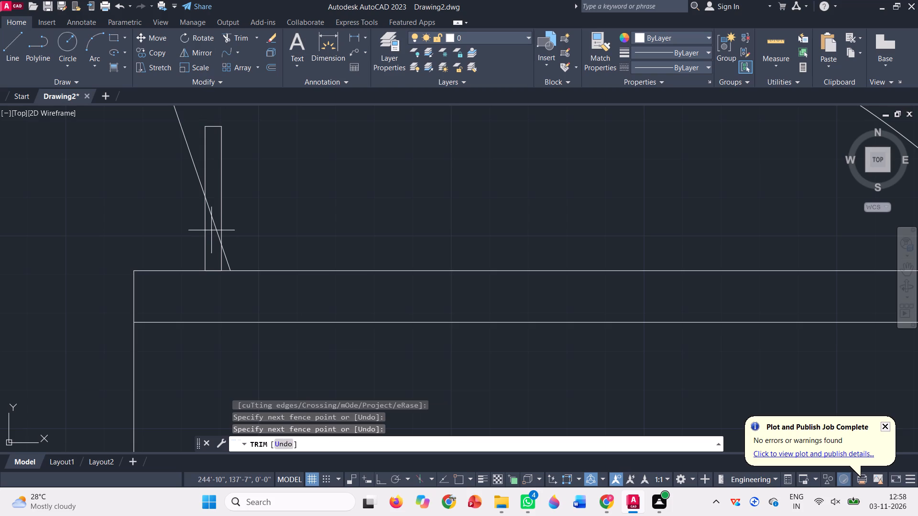
left_click(214, 200)
left_click(224, 257)
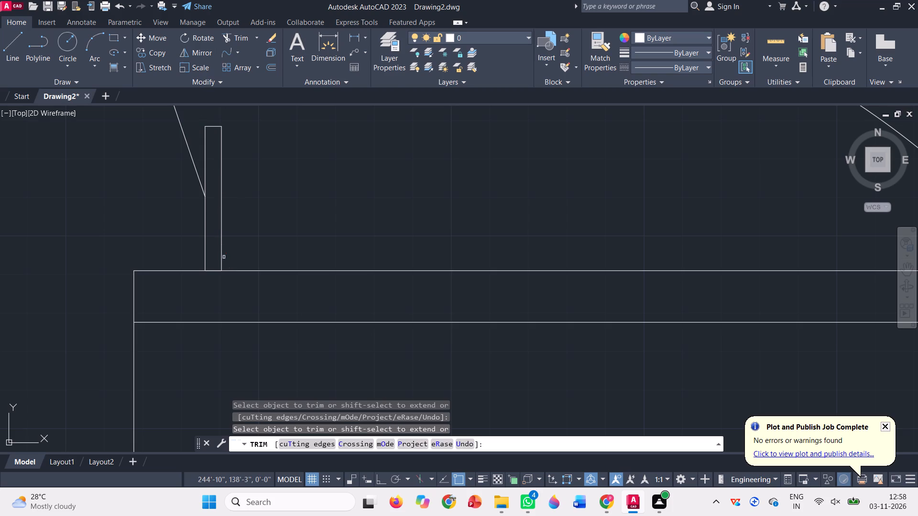
scroll(272, 240, "down", 1)
scroll(238, 345, "down", 1)
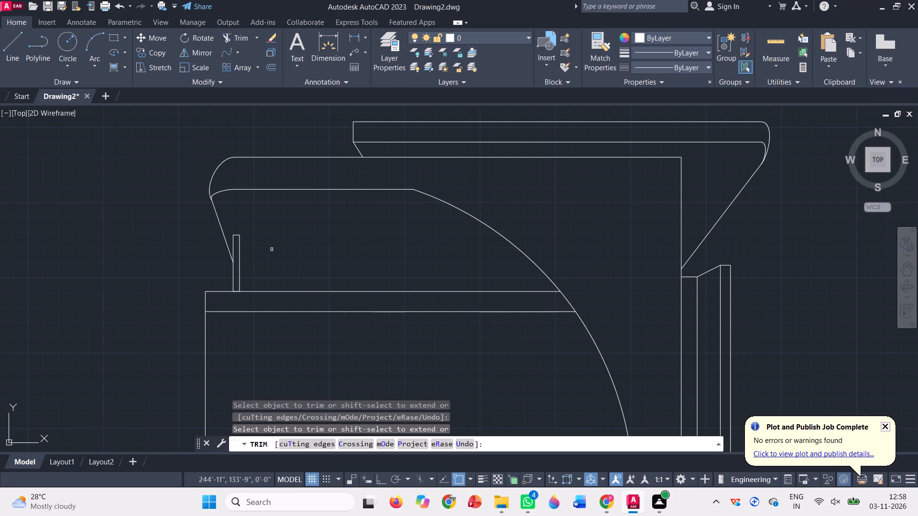
key("Escape")
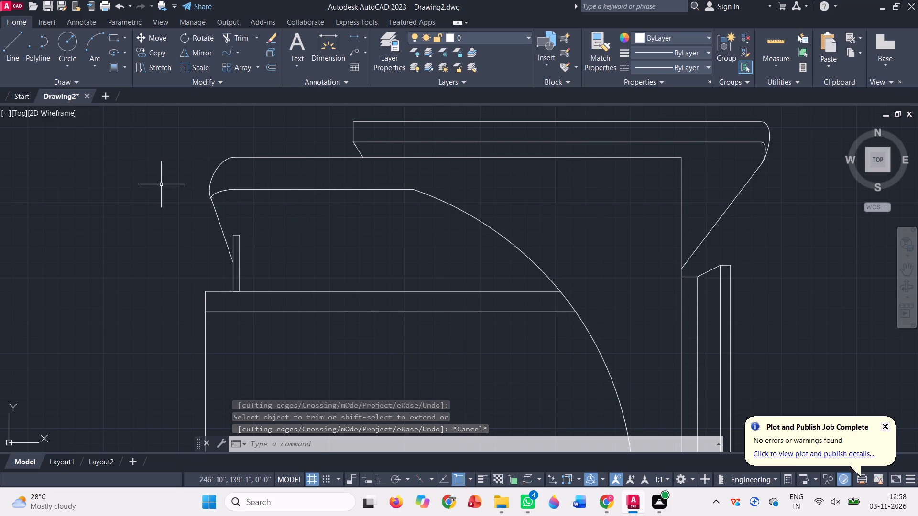
Draw a horizontal line from the top of the narrow parapet post rightward past the large curve.
key("l")
key("Return")
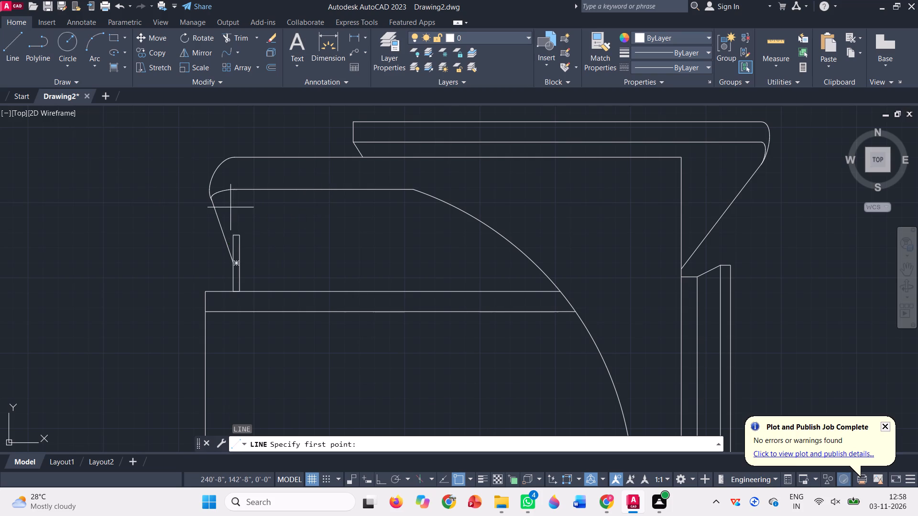
scroll(232, 223, "up", 2)
left_click(229, 251)
scroll(108, 268, "down", 2)
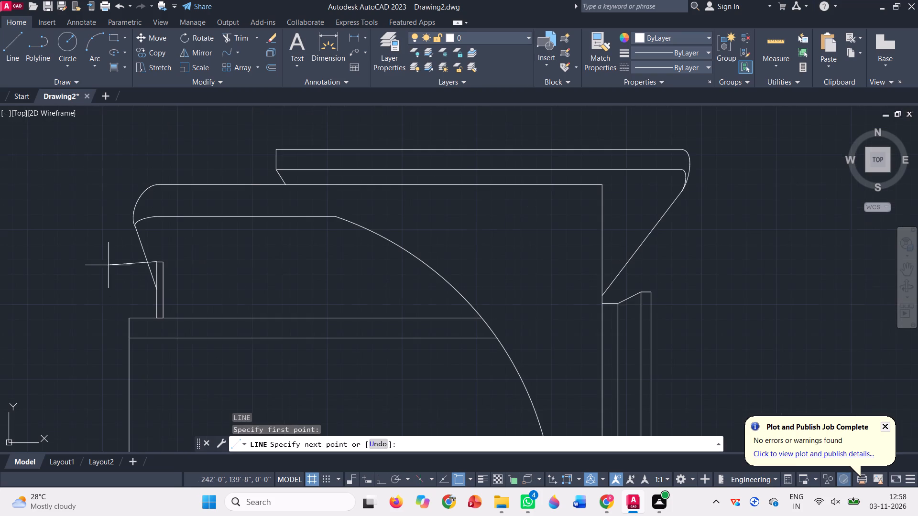
key("F8")
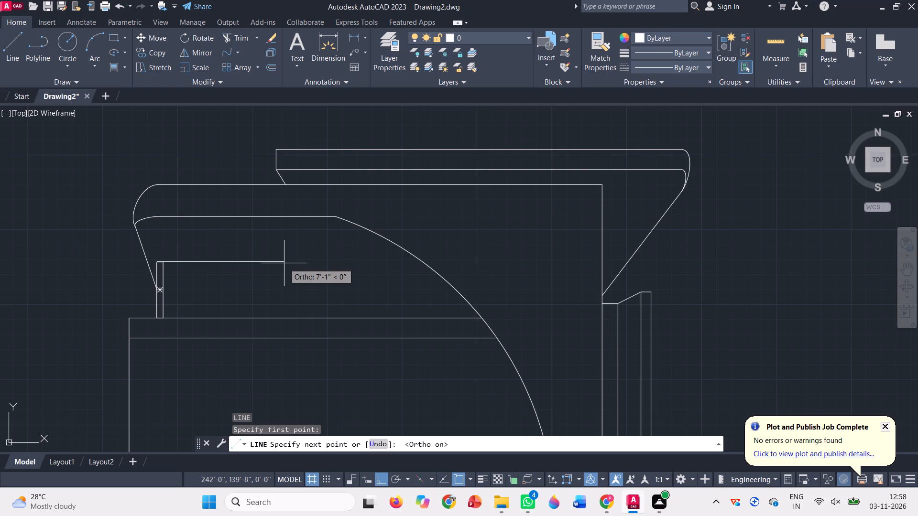
scroll(357, 258, "up", 1)
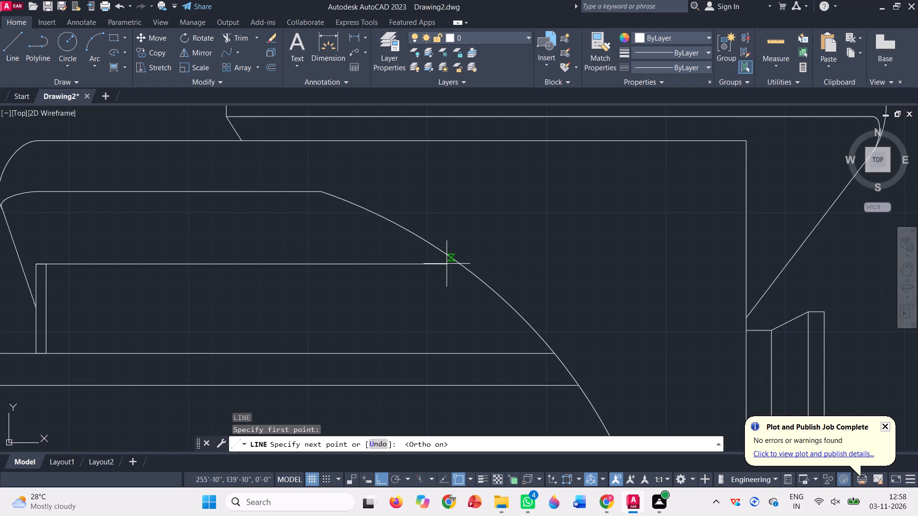
left_click(507, 258)
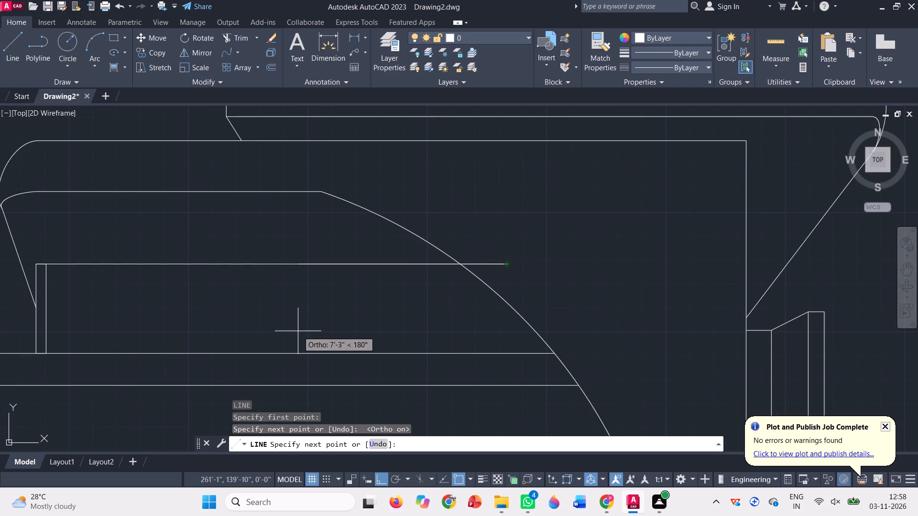
key("space")
Trim the new horizontal line's overhang so it ends at the large curve.
left_click(238, 38)
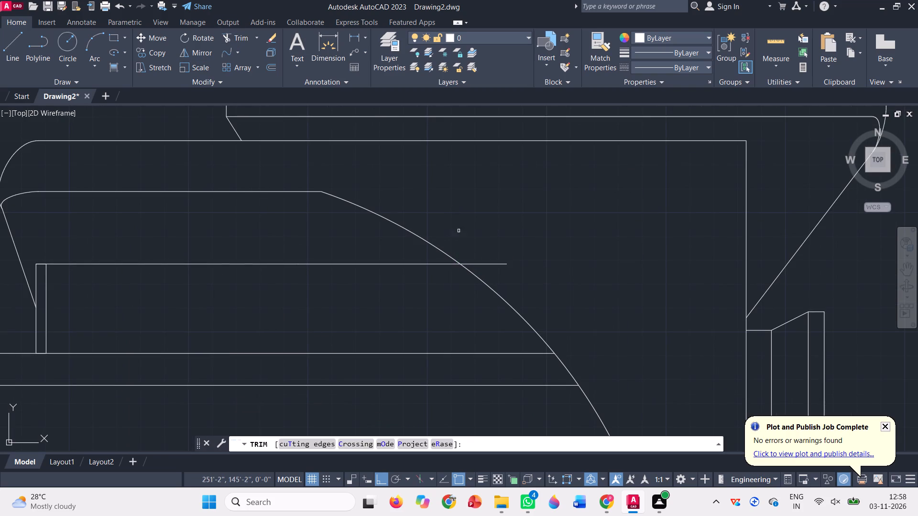
left_click(488, 254)
left_click(533, 286)
key("Escape")
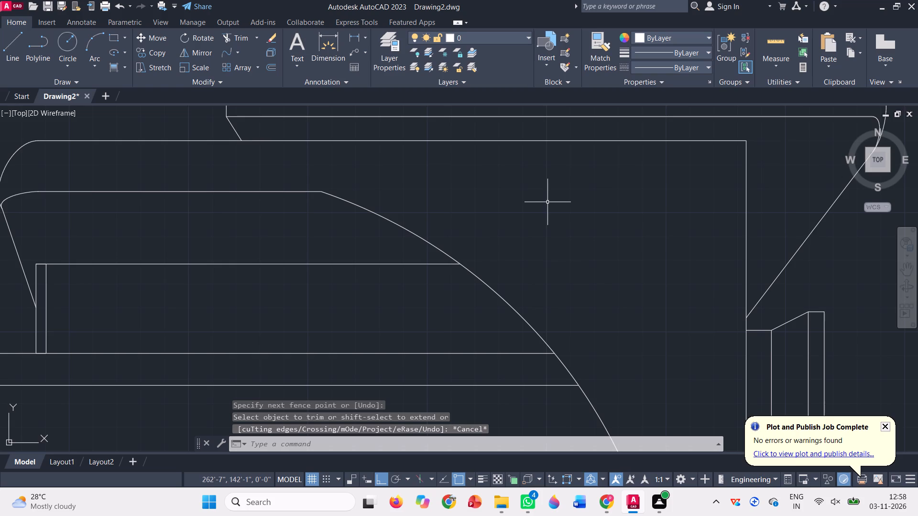
Draw a second narrow upright rectangle between the new horizontal line and the band's upper edge, spaced right of the first post.
scroll(547, 202, "down", 1)
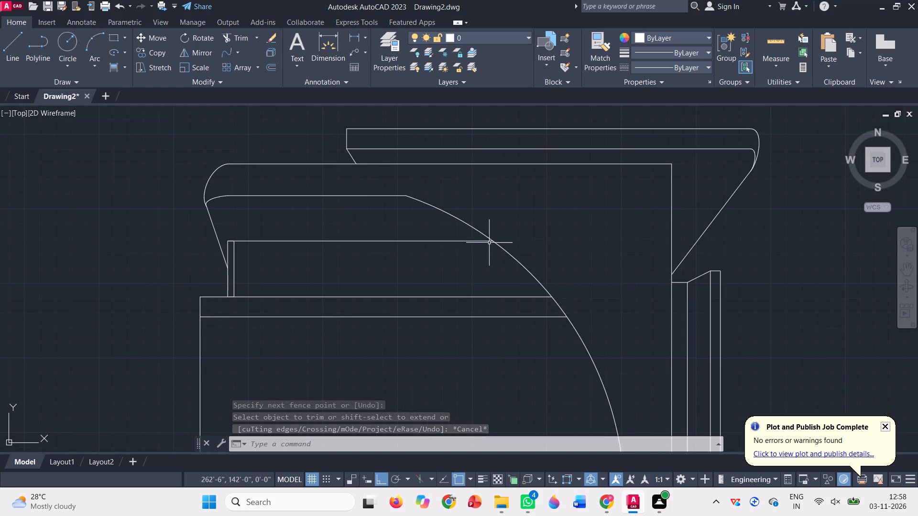
left_click(114, 34)
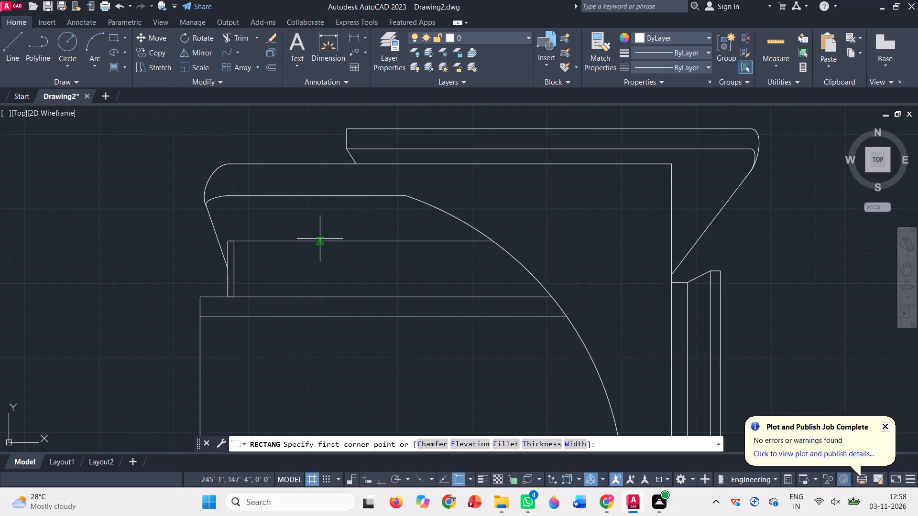
left_click(326, 241)
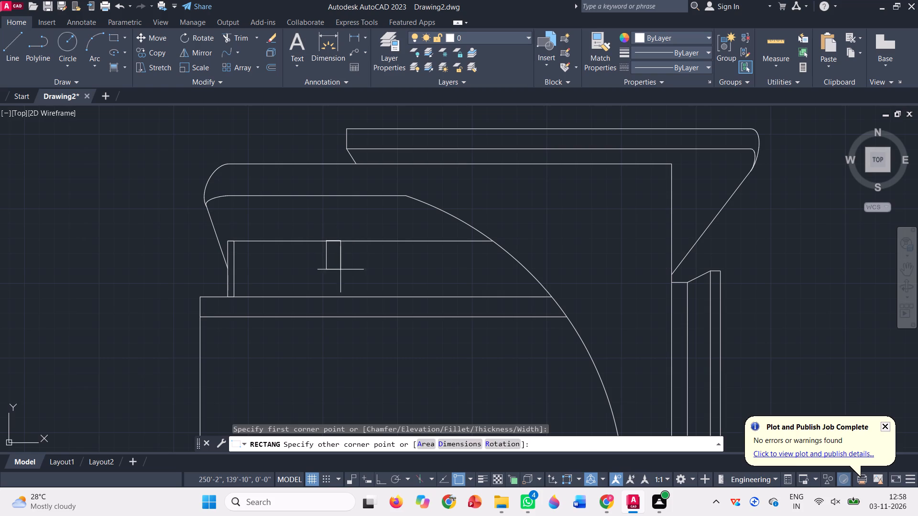
scroll(332, 285, "up", 2)
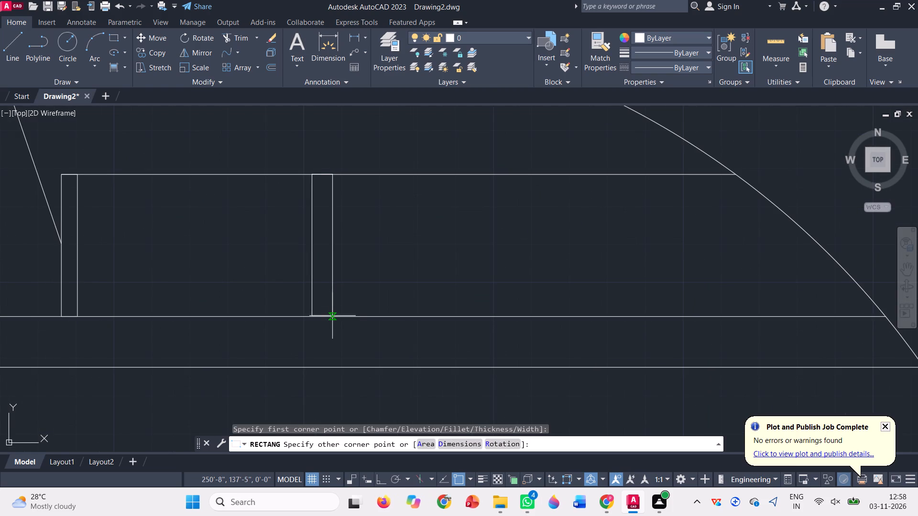
left_click(329, 316)
scroll(381, 321, "down", 2)
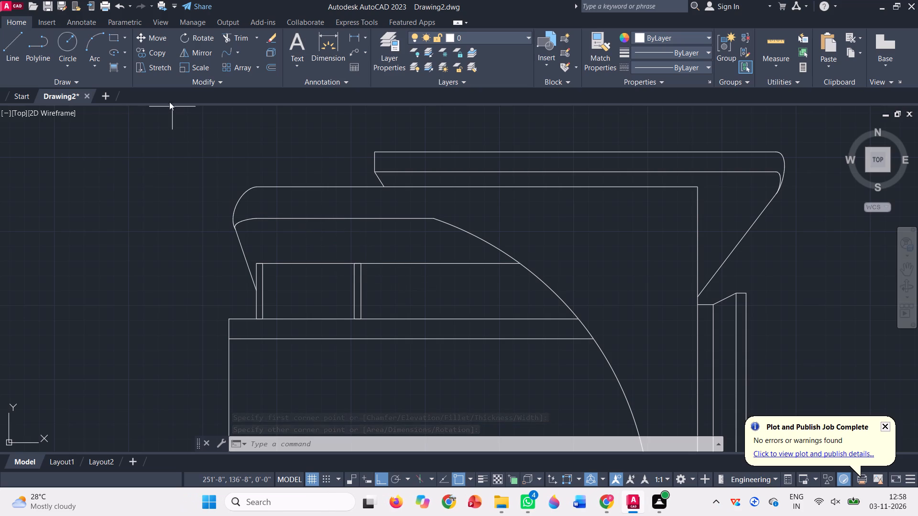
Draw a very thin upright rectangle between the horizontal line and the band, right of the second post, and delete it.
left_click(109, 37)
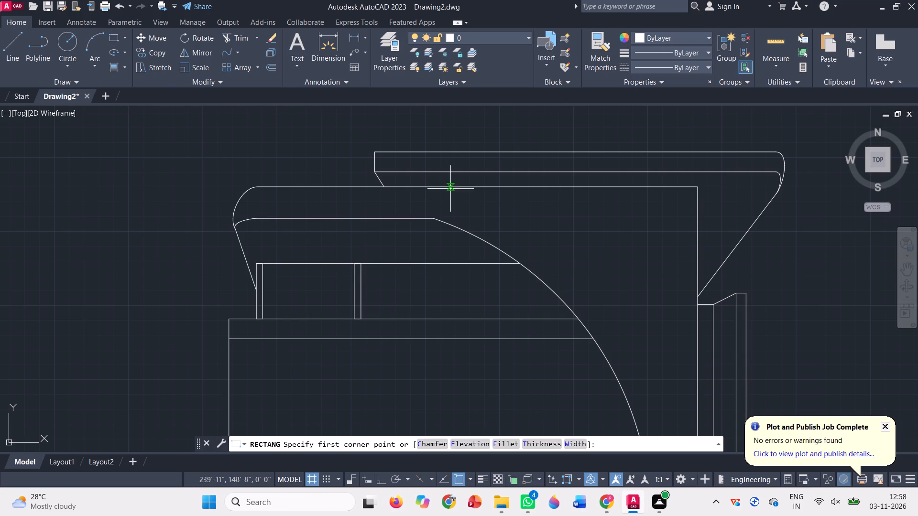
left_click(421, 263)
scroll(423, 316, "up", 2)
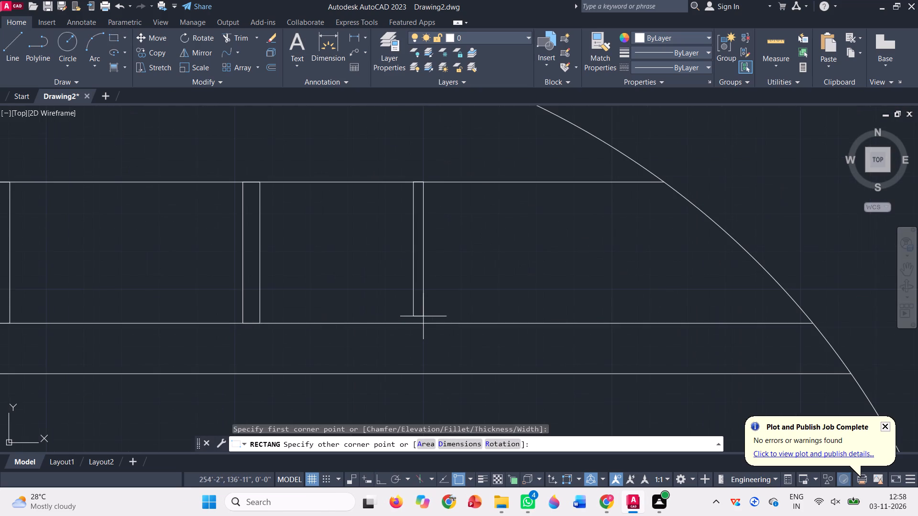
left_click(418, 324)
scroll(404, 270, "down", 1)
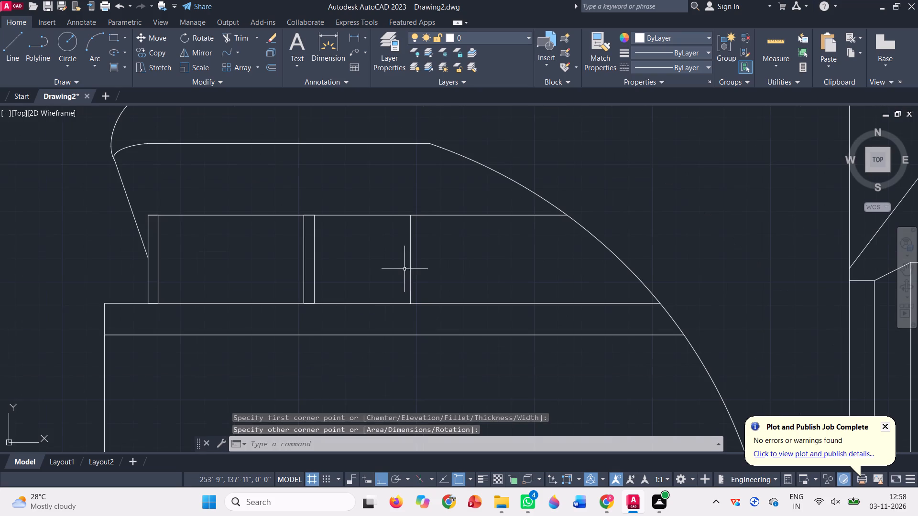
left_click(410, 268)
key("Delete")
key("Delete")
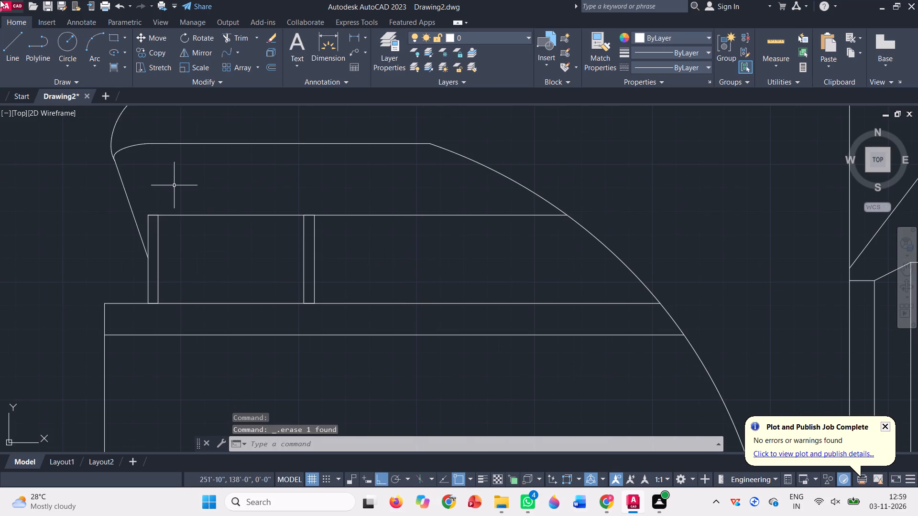
Draw a very thin upright rectangle right of the second post, spanning from the horizontal line down to the band's upper edge.
left_click(109, 34)
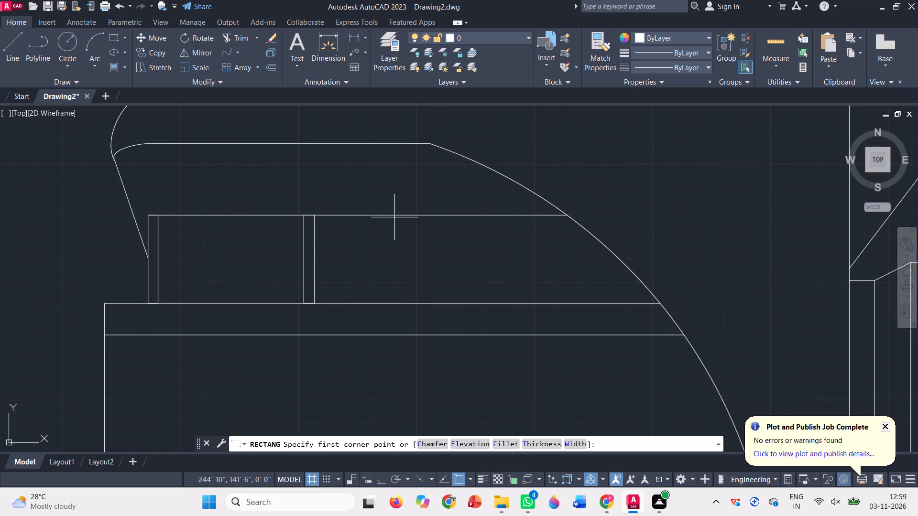
left_click(401, 214)
scroll(421, 310, "up", 2)
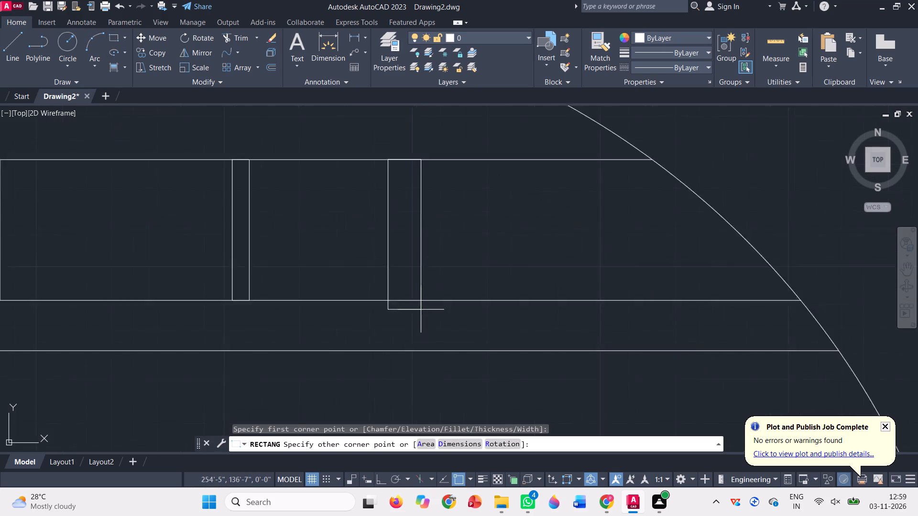
scroll(421, 310, "up", 1)
scroll(339, 289, "up", 1)
left_click(337, 289)
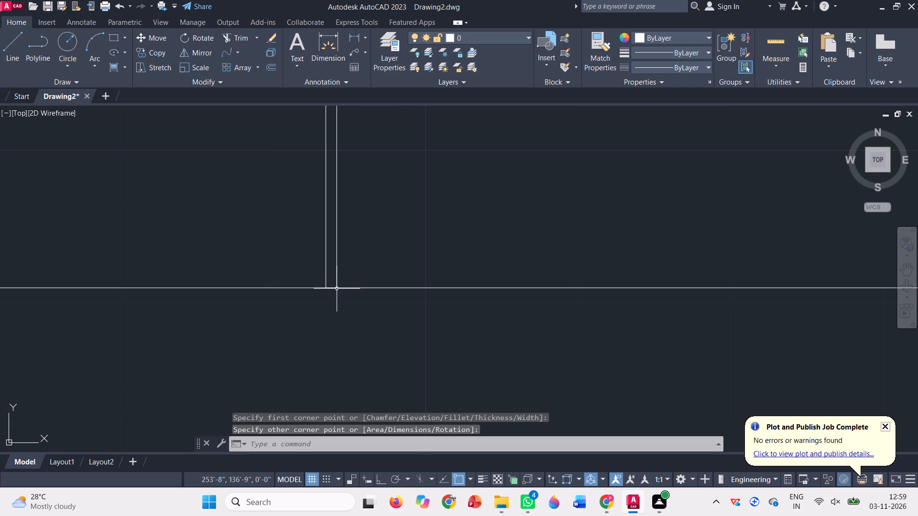
scroll(341, 291, "down", 5)
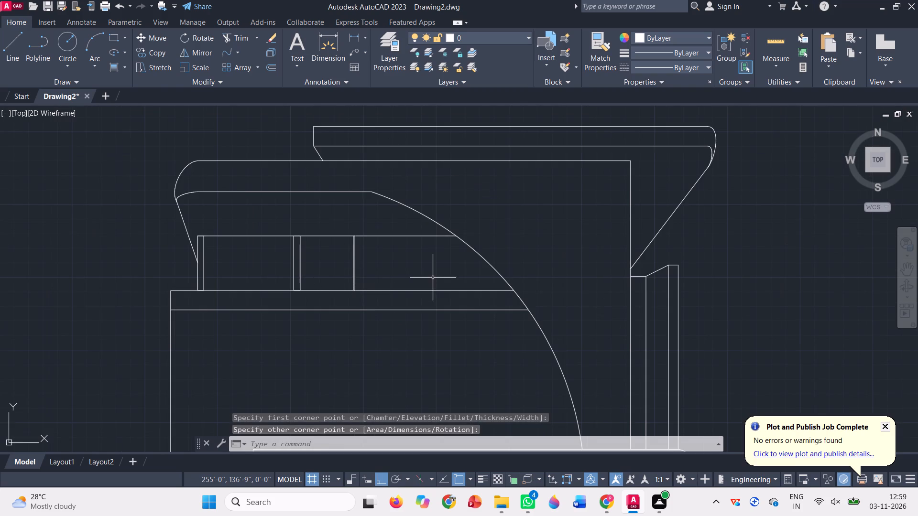
scroll(437, 277, "down", 1)
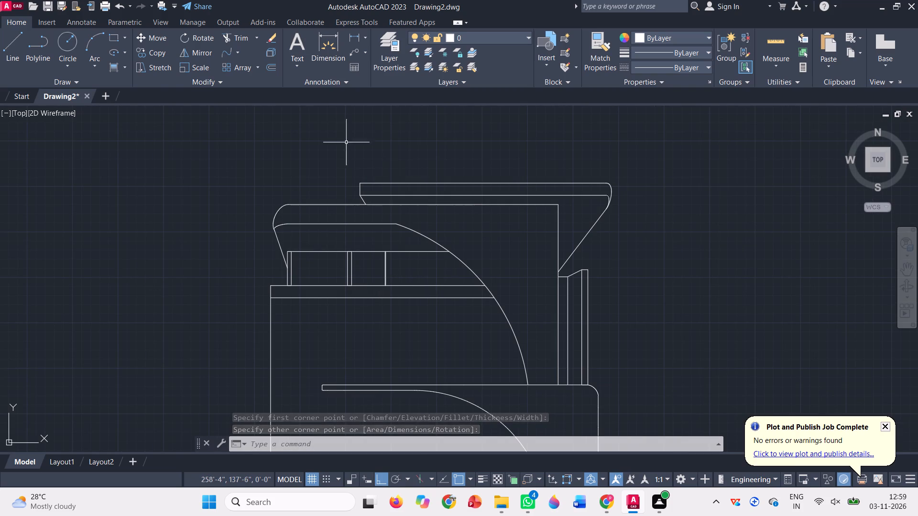
Draw a low rectangle standing on the band's upper edge between the first two posts, about half their height.
left_click(118, 41)
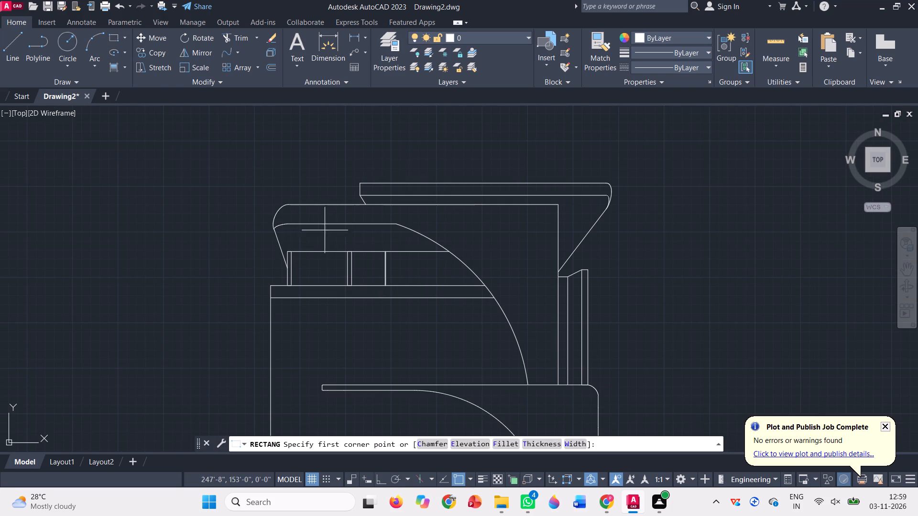
scroll(310, 287, "up", 2)
left_click(367, 283)
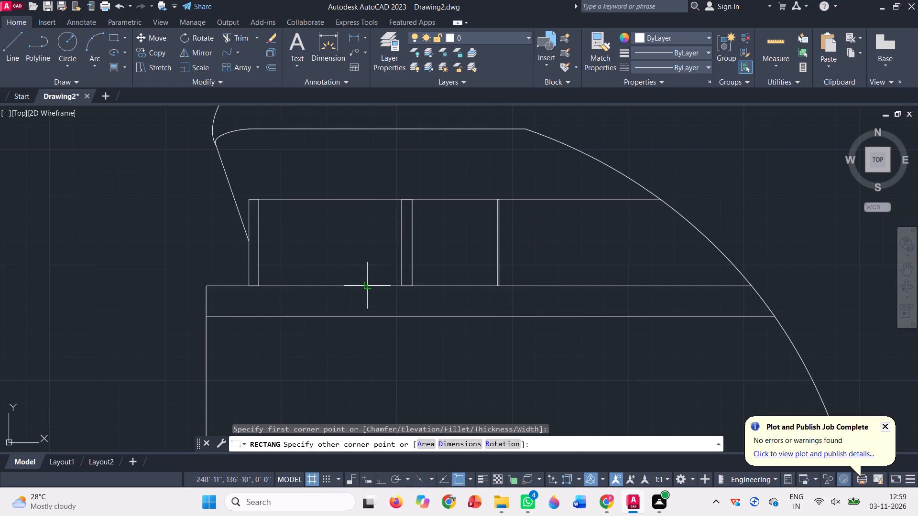
left_click(279, 240)
scroll(330, 215, "down", 3)
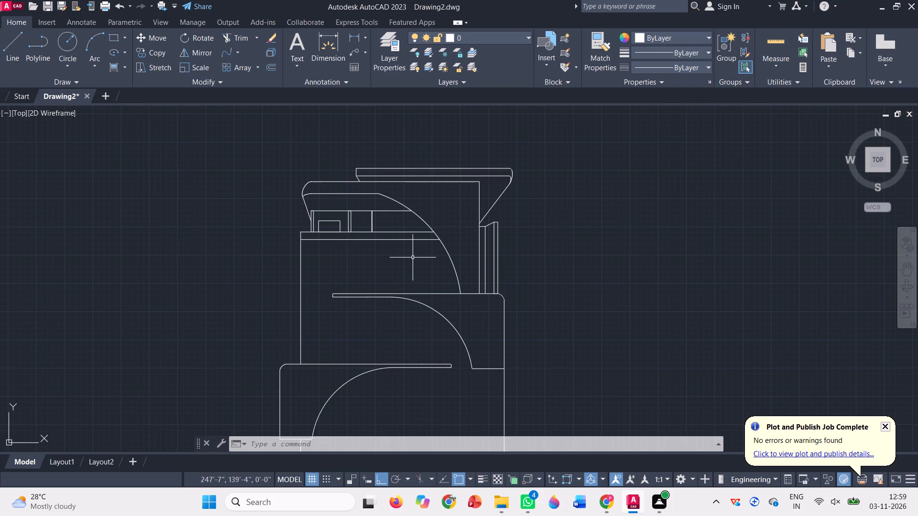
key("Escape")
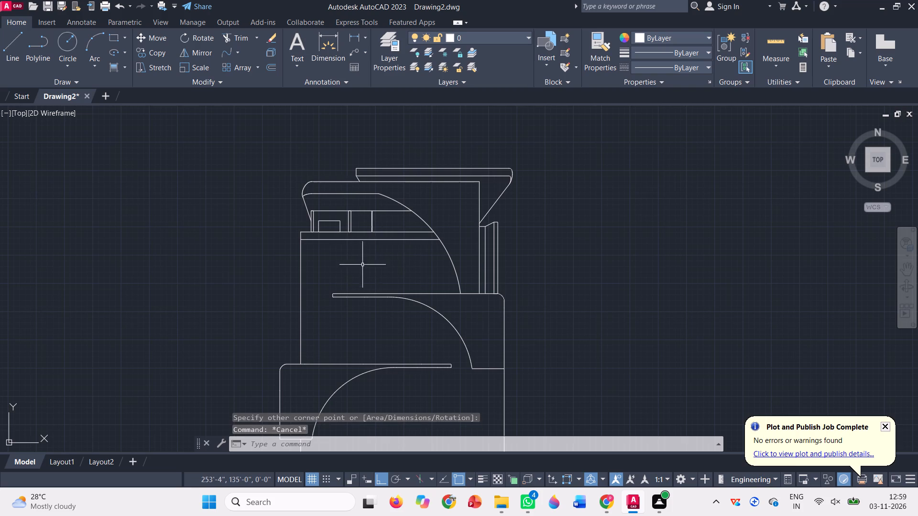
Draw a vertical line about 14'-7" long upward from the lower end of the large top-floor curve.
scroll(359, 257, "up", 1)
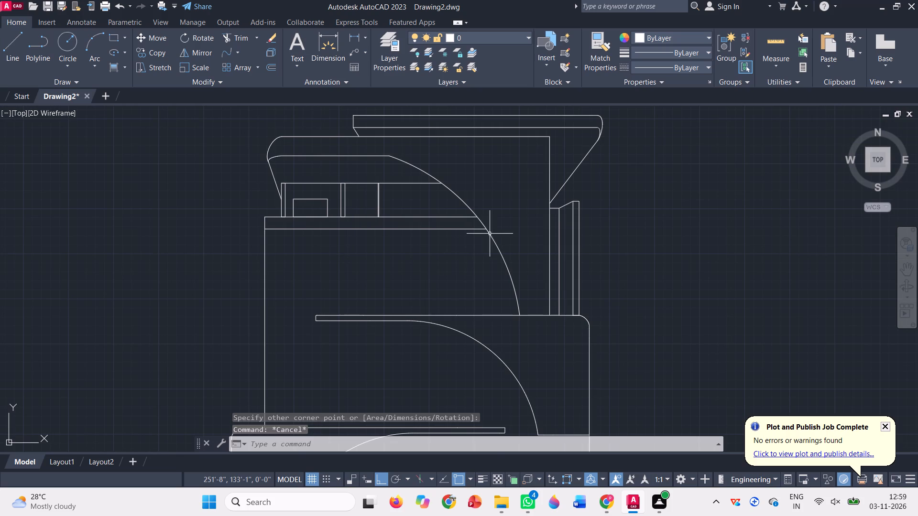
key("l")
key("Return")
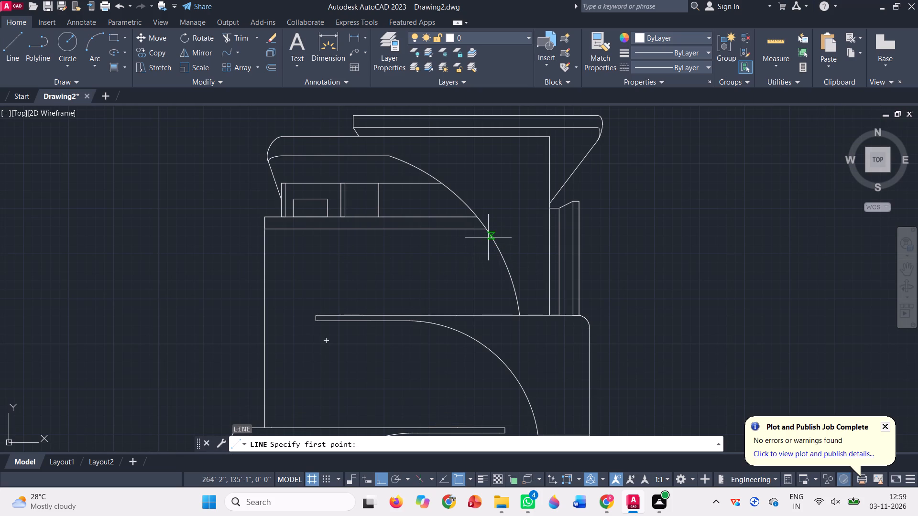
left_click(521, 315)
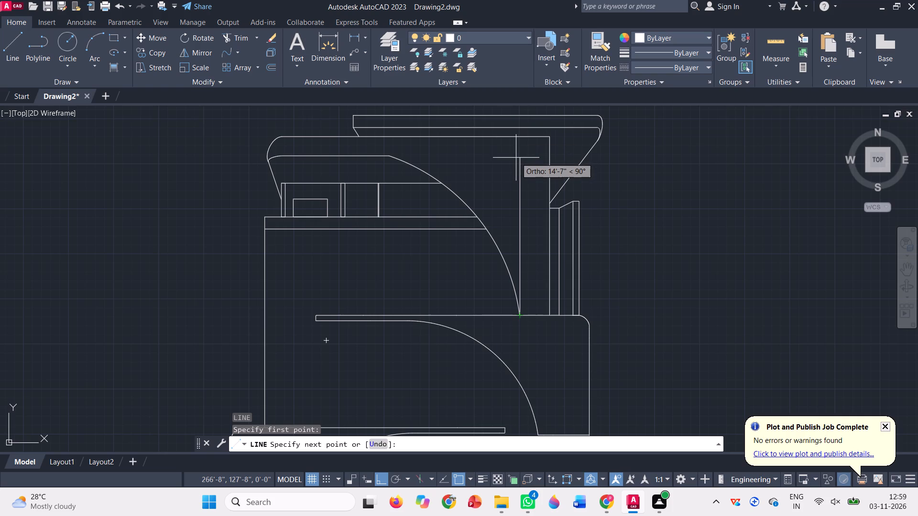
left_click(516, 158)
key("Escape")
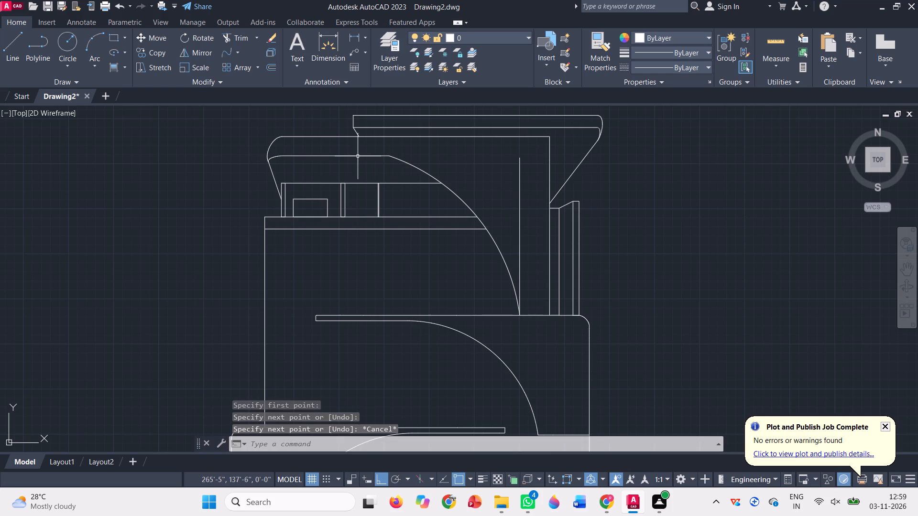
Extend the top slab's lower horizontal line to the right wall, and extend the new vertical line up to it.
left_click(256, 36)
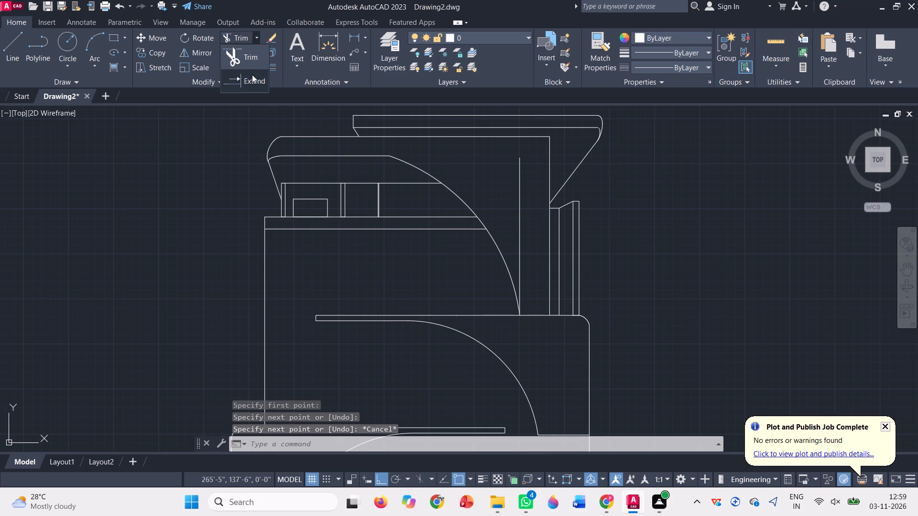
left_click(252, 75)
left_click(346, 170)
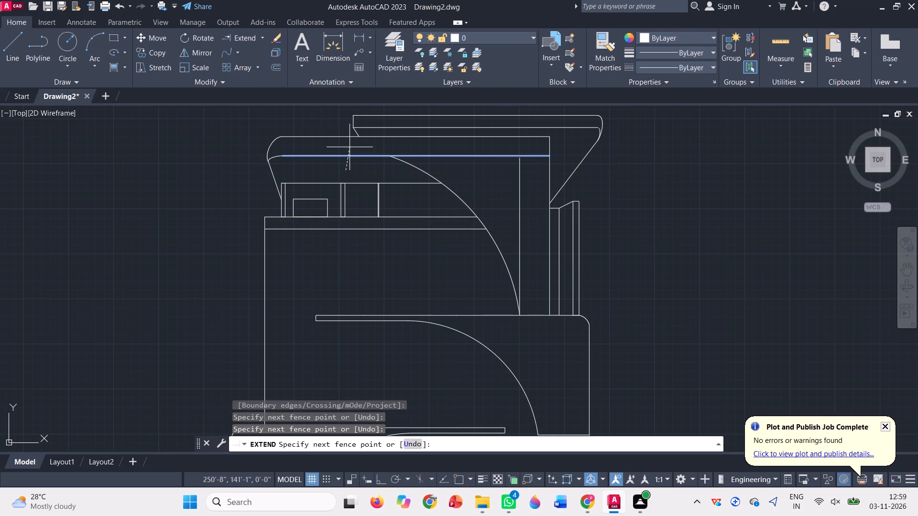
left_click(350, 147)
left_click(526, 178)
left_click(507, 178)
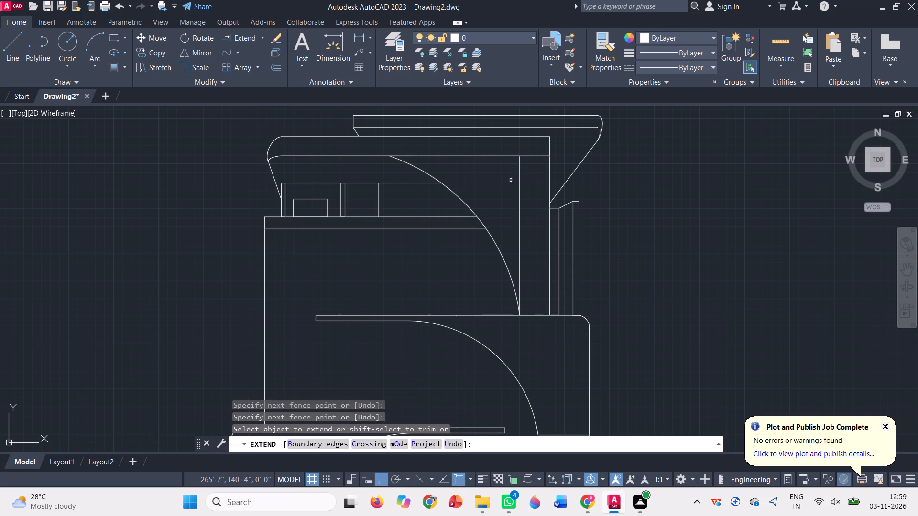
key("Escape")
Trim the slab's lower horizontal line on both sides of the vertical line, back to the large curve's upper end.
left_click(264, 32)
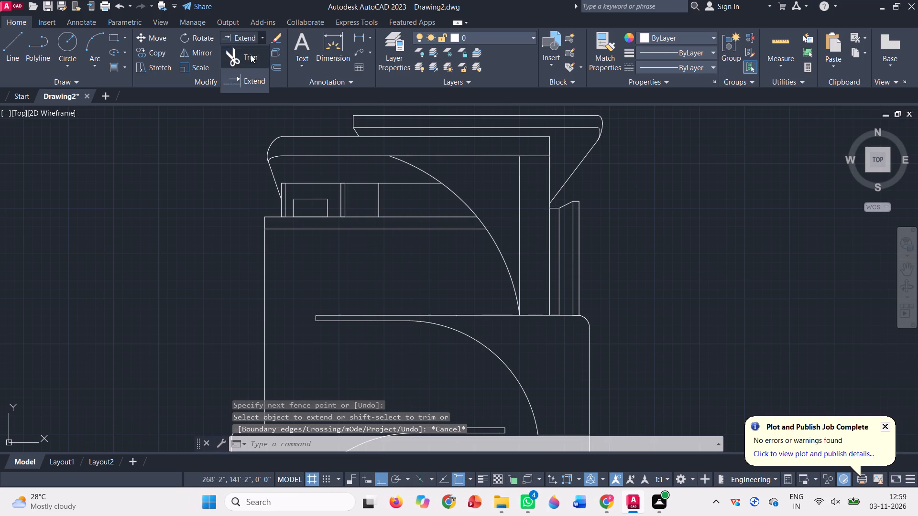
left_click(251, 54)
left_click(533, 150)
left_click(533, 174)
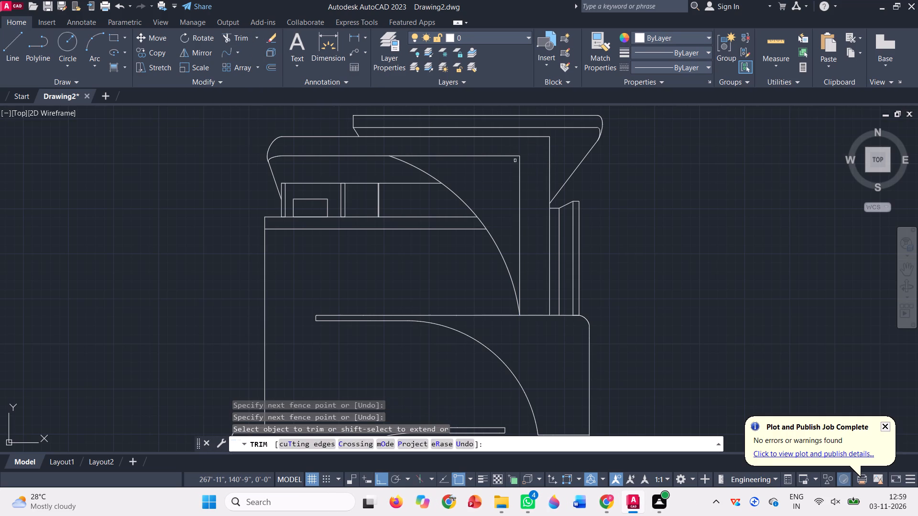
left_click(489, 164)
left_click(457, 151)
key("Escape")
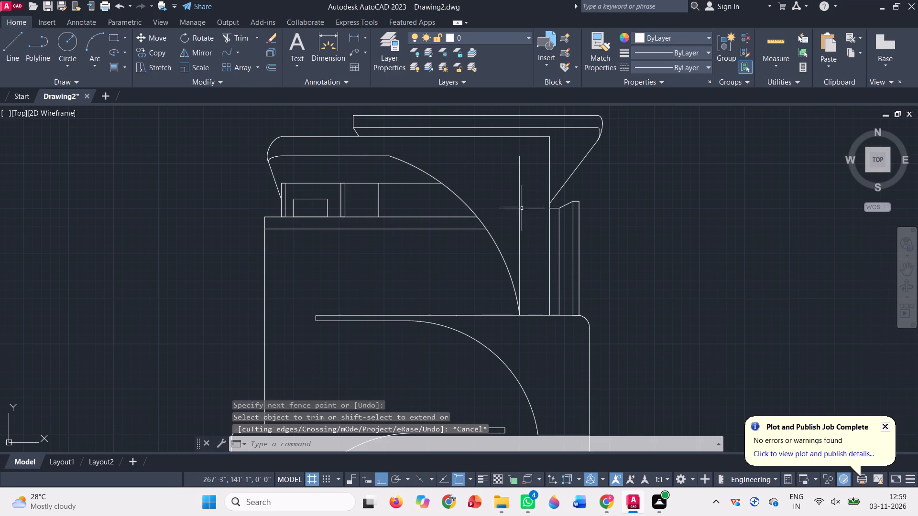
Draw a horizontal line about 24' long just below the top-floor band, from the vertical guide line to the left wall.
key("l")
key("Return")
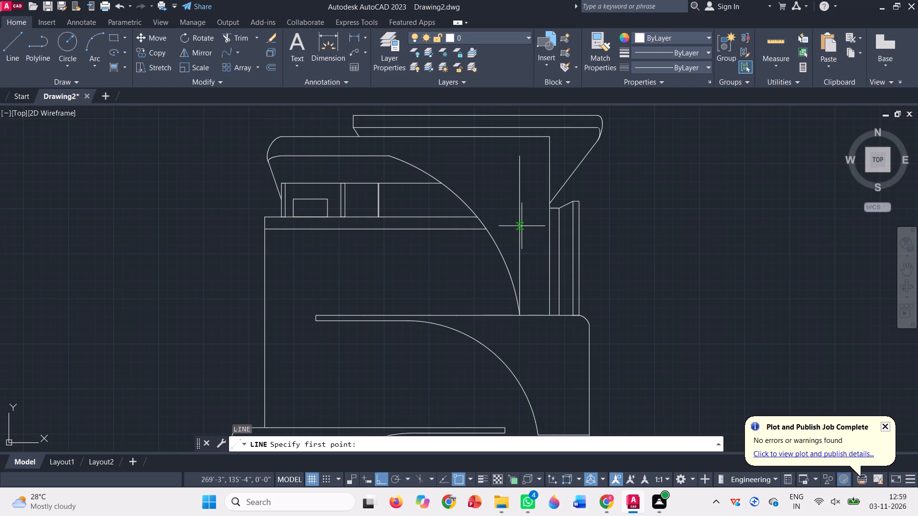
left_click(518, 237)
scroll(258, 232, "up", 3)
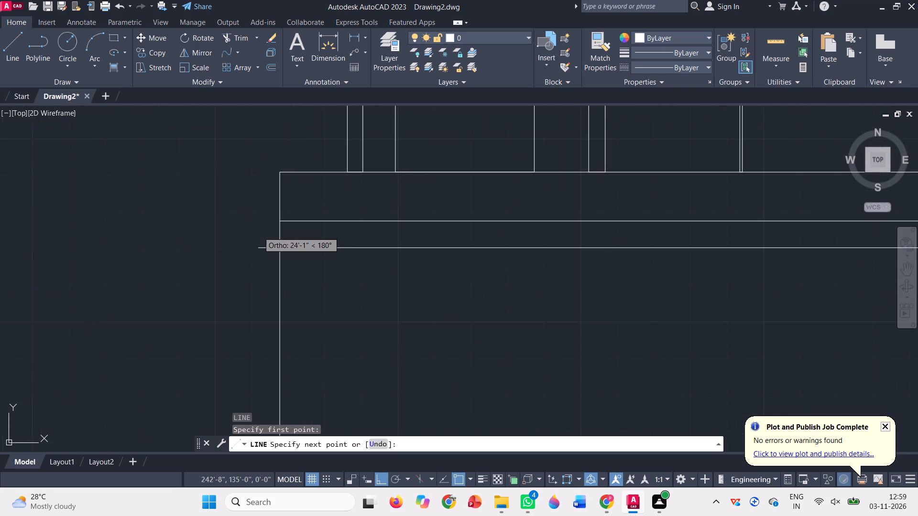
left_click(281, 246)
scroll(197, 274, "down", 2)
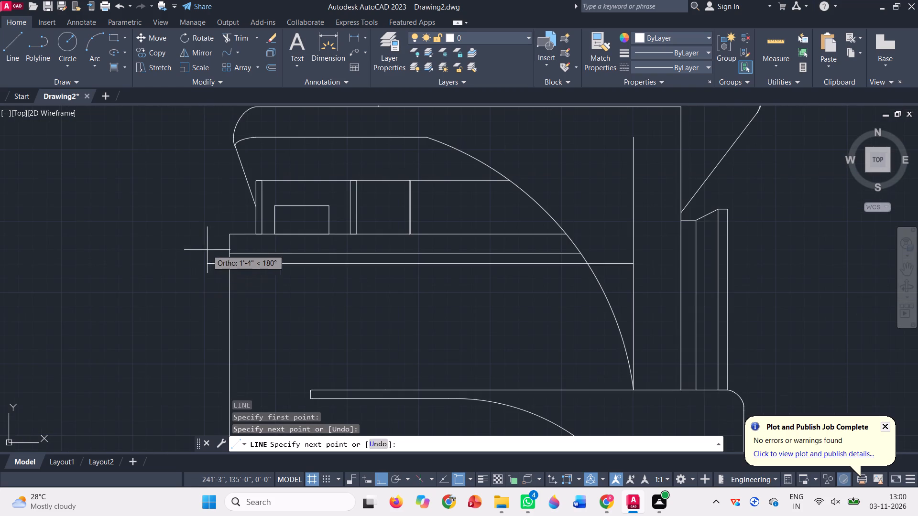
key("space")
Erase the vertical guide line standing on the lower end of the large top-floor curve.
scroll(208, 218, "down", 2)
left_click(374, 211)
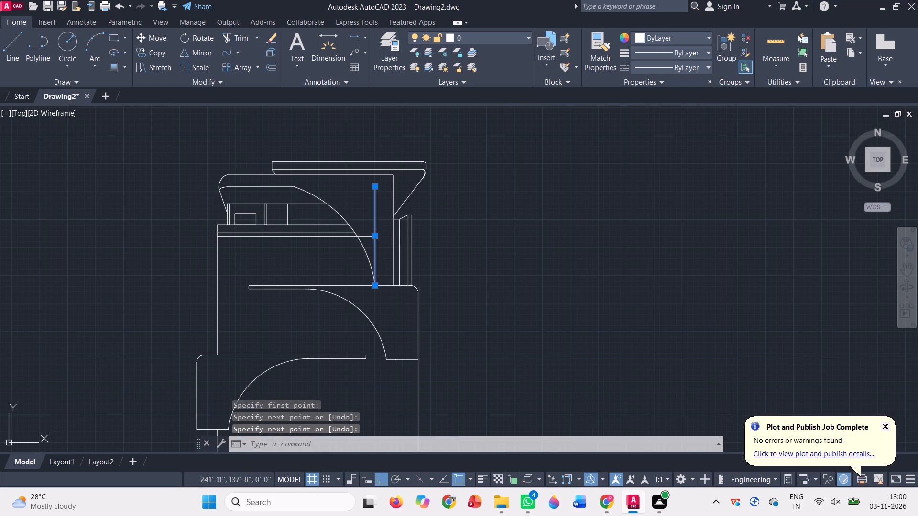
key("Delete")
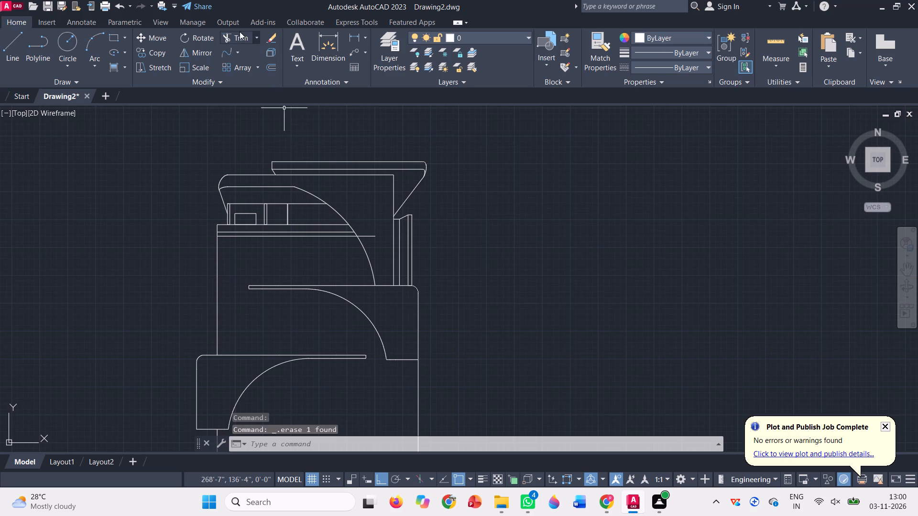
Trim the new horizontal line's overhang beyond the large curve.
left_click(232, 37)
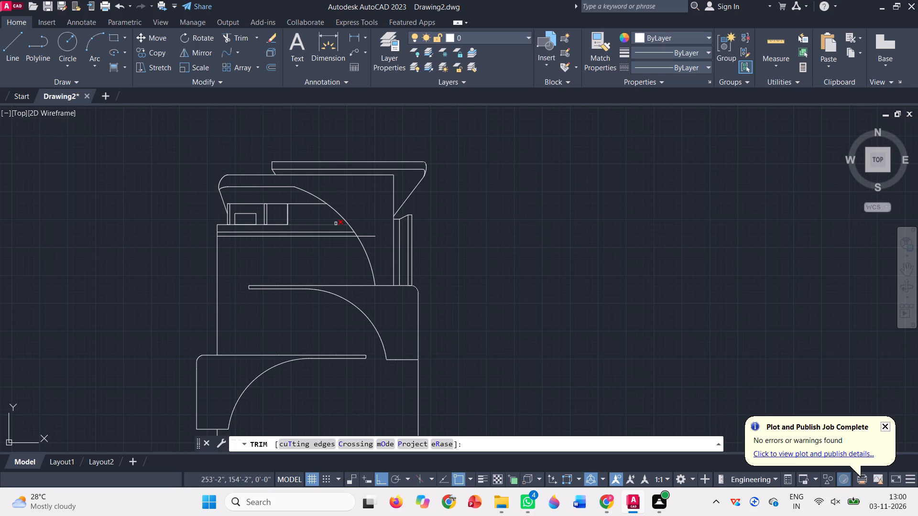
scroll(344, 240, "up", 3)
left_click(413, 214)
left_click(431, 237)
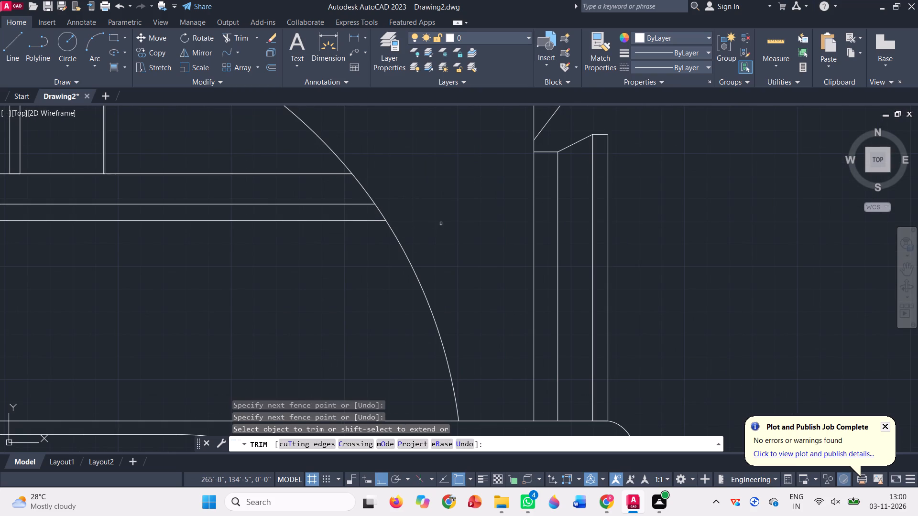
key("Escape")
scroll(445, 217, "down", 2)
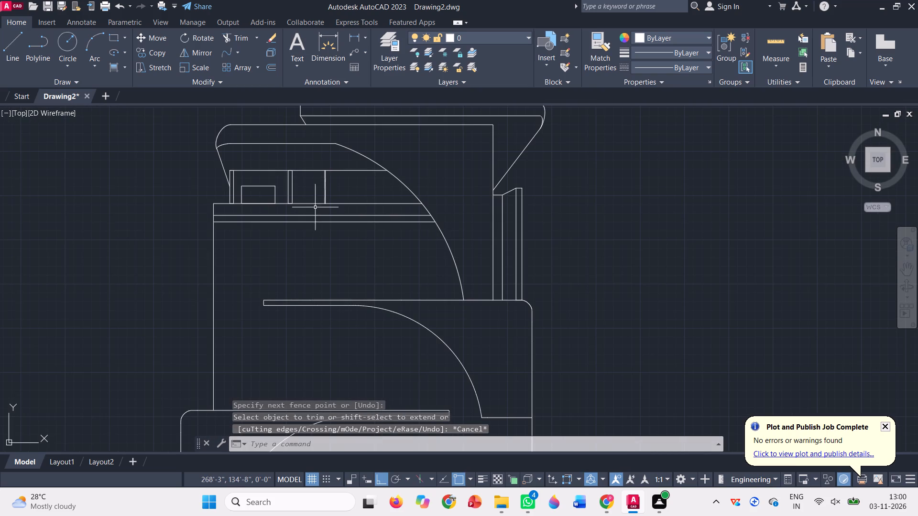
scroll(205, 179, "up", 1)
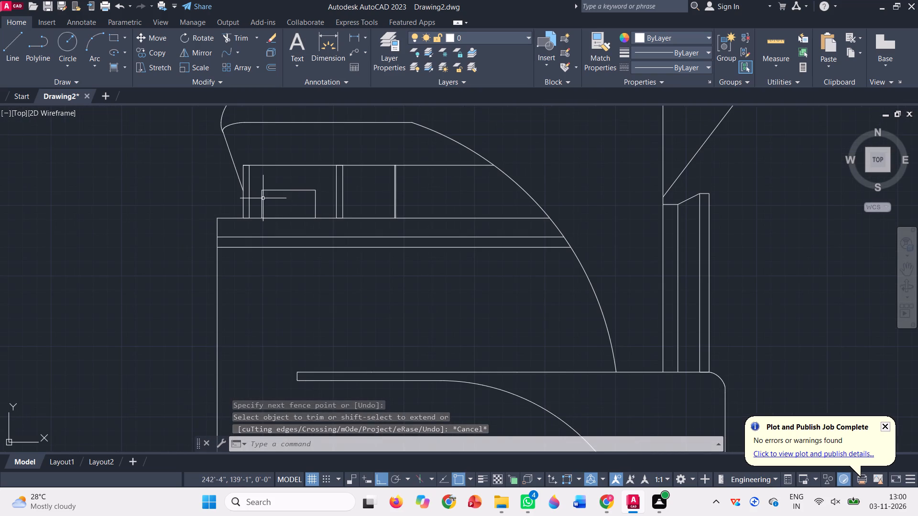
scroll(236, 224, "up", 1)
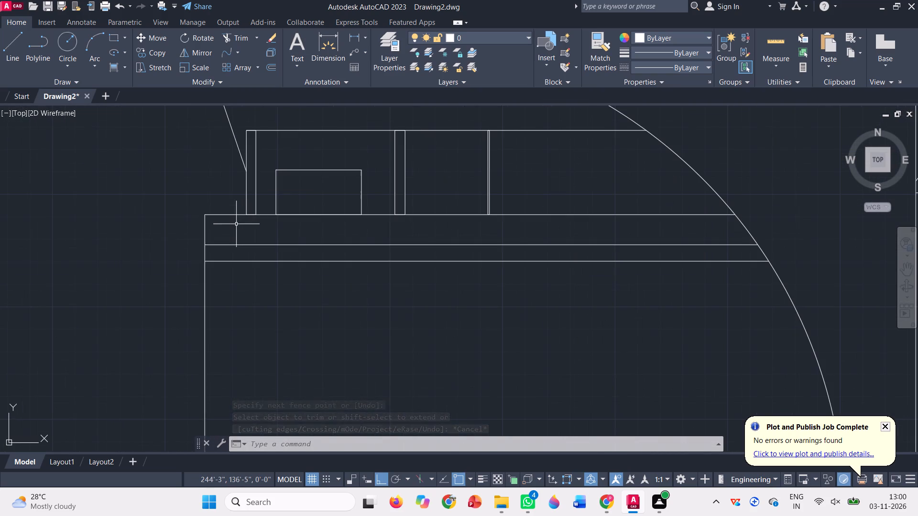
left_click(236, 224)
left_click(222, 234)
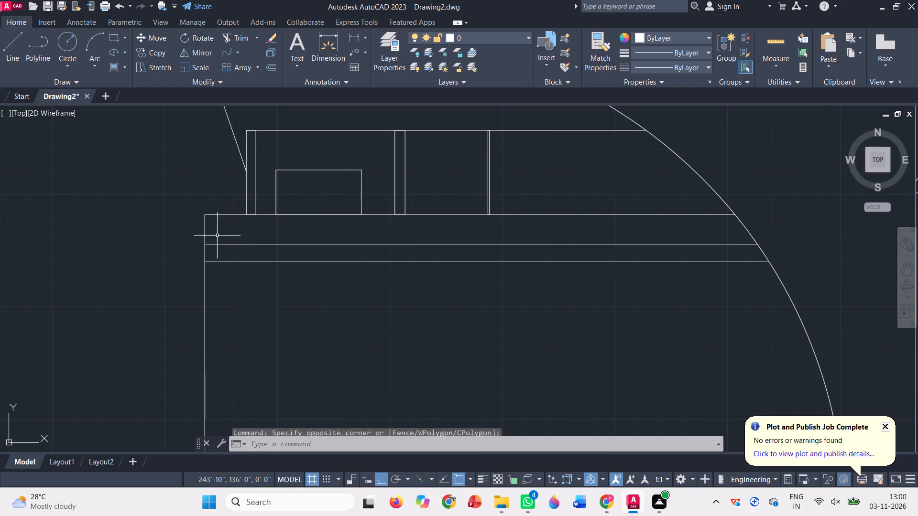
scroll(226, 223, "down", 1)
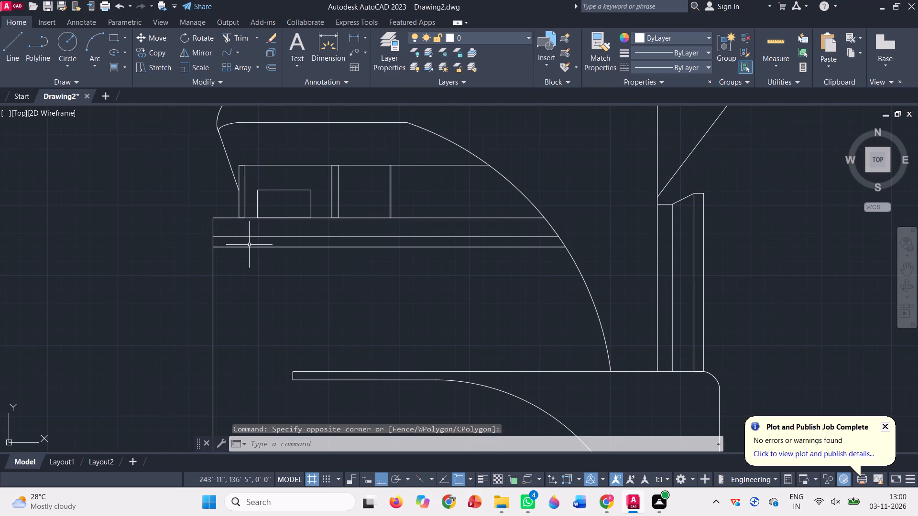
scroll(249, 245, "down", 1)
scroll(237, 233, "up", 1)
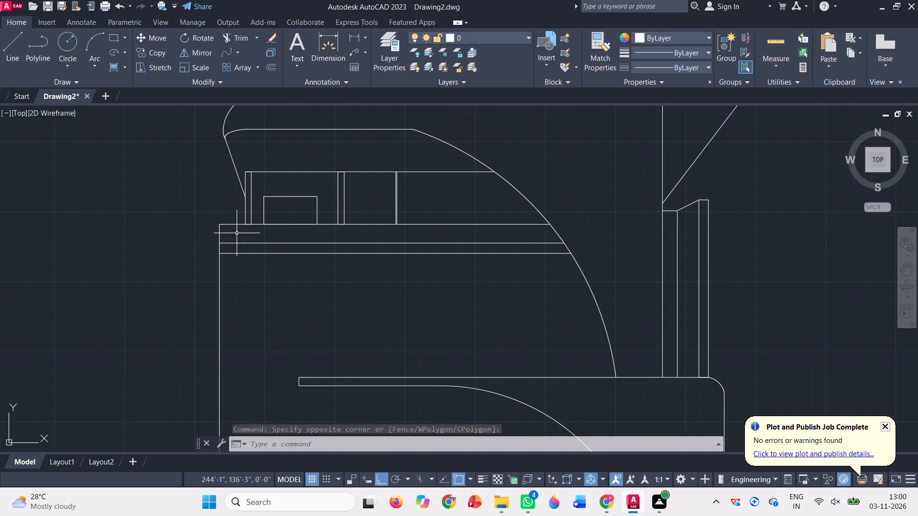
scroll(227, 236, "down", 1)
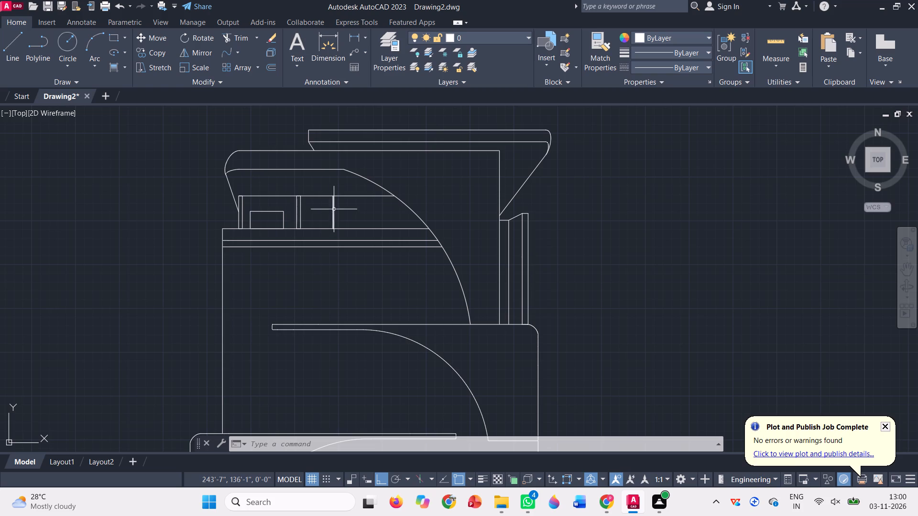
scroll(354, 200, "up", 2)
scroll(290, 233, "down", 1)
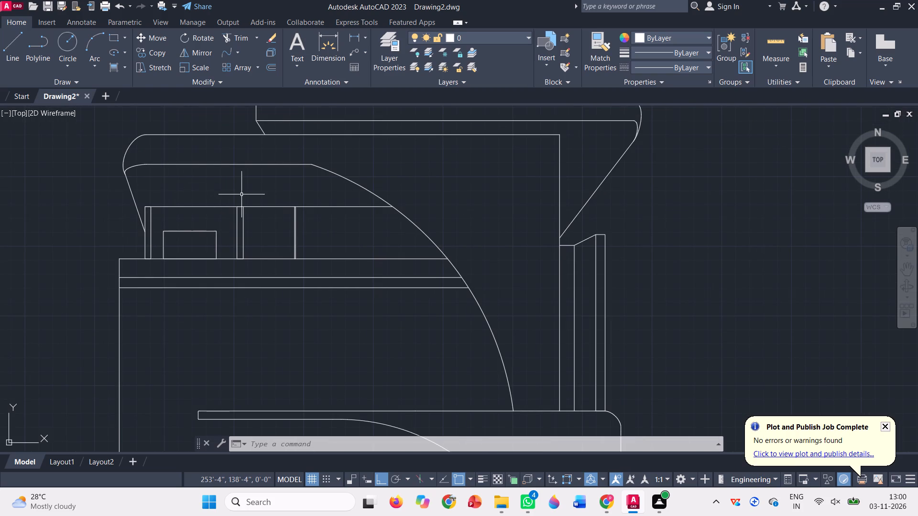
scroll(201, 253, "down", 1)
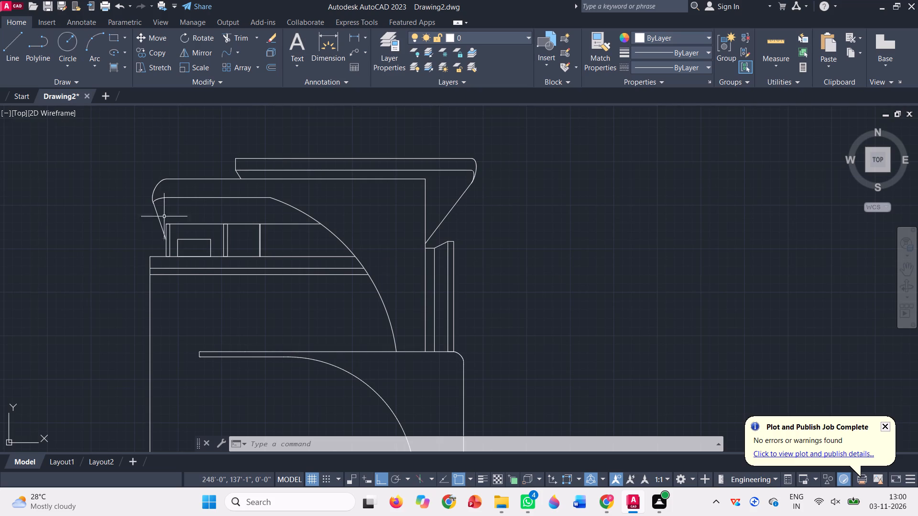
Draw a line from the band's upper-left corner about 10" along its upper edge, continuing diagonally to the left wall about 1' below the corner.
left_click(0, 54)
left_click(20, 46)
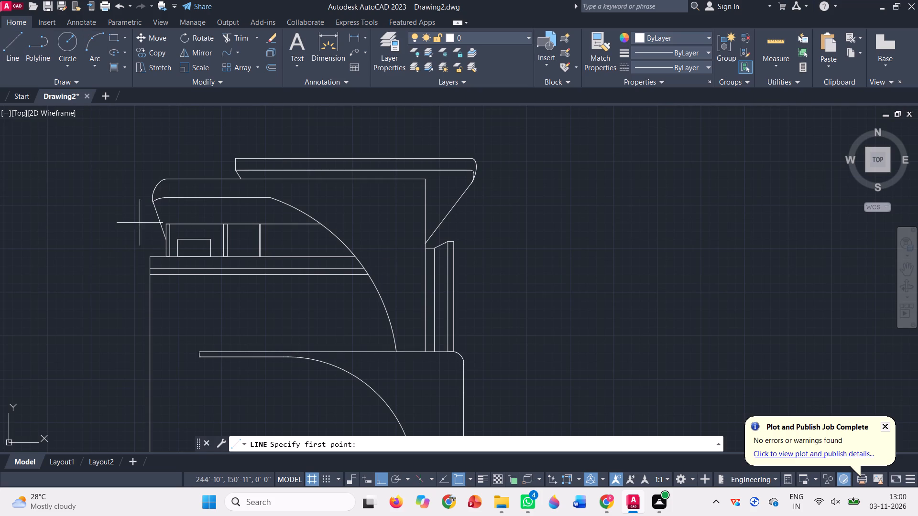
scroll(143, 259, "up", 3)
left_click(168, 247)
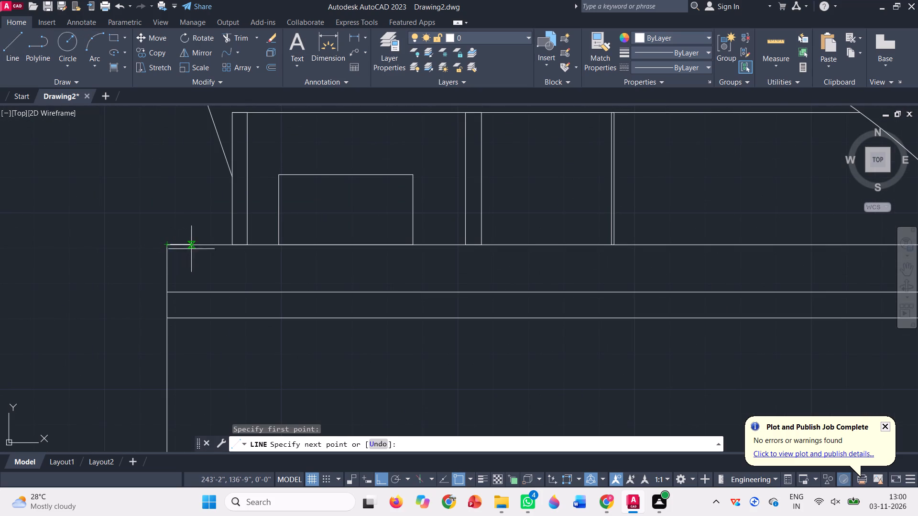
left_click(203, 245)
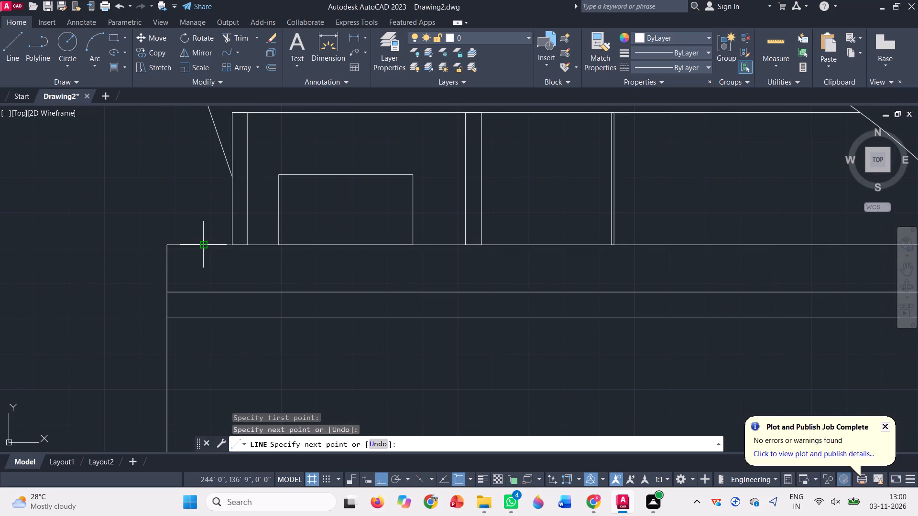
scroll(166, 289, "up", 3)
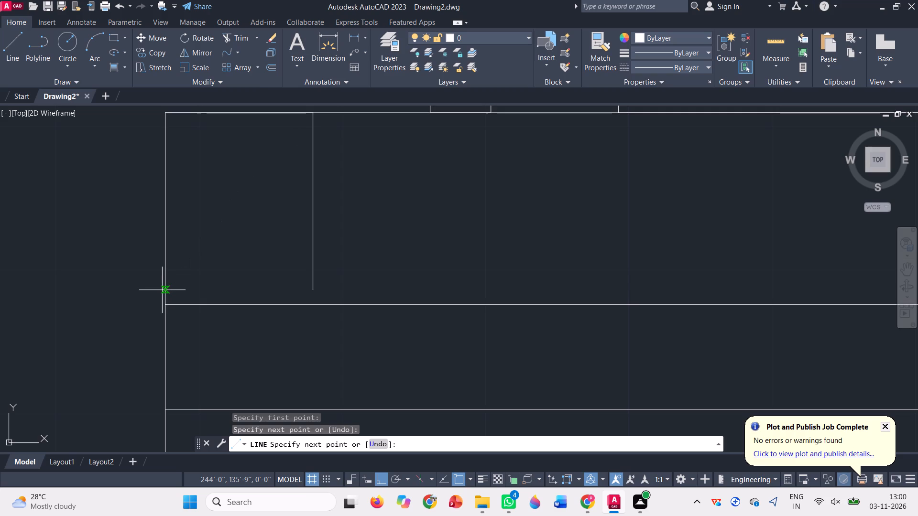
left_click(162, 291)
scroll(188, 273, "down", 2)
key("space")
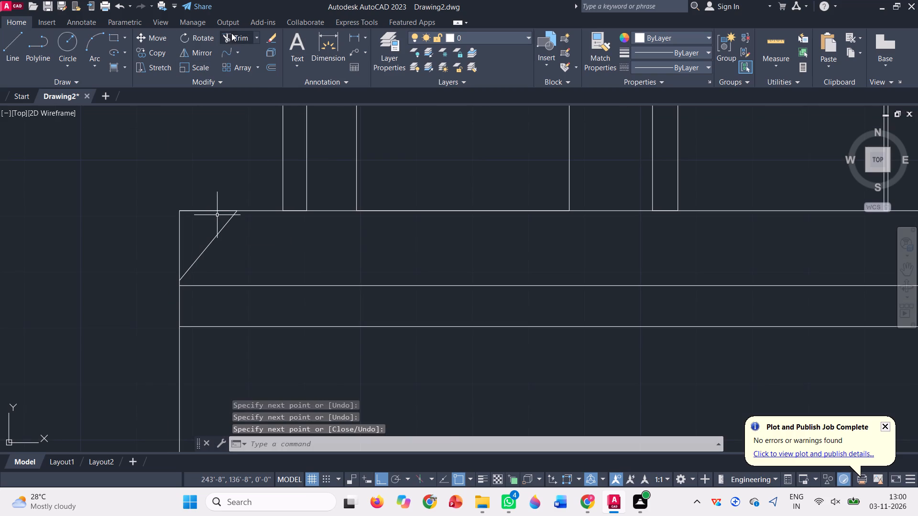
Trim away the band's upper-left corner on both edges, and remove the diagonal between the cut ends.
left_click(231, 33)
left_click_drag(231, 33, 153, 143)
left_click(207, 194)
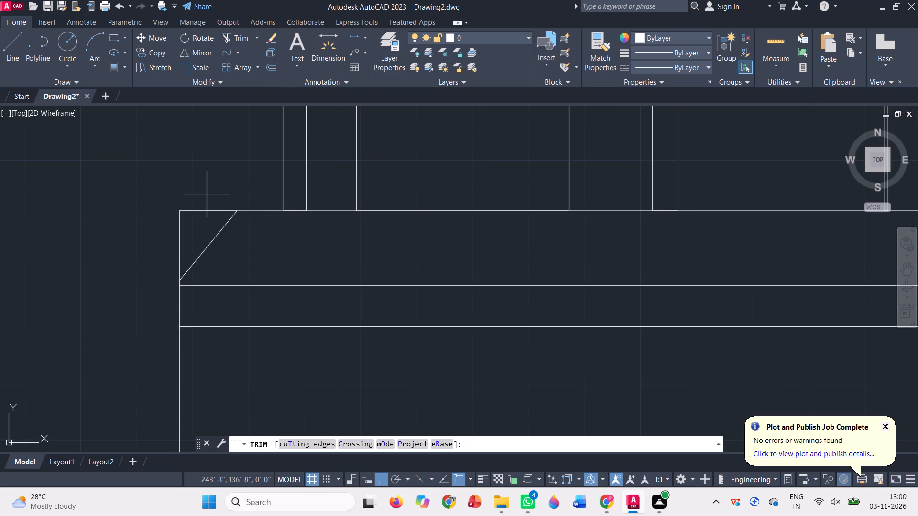
left_click(147, 257)
left_click(229, 245)
left_click(143, 220)
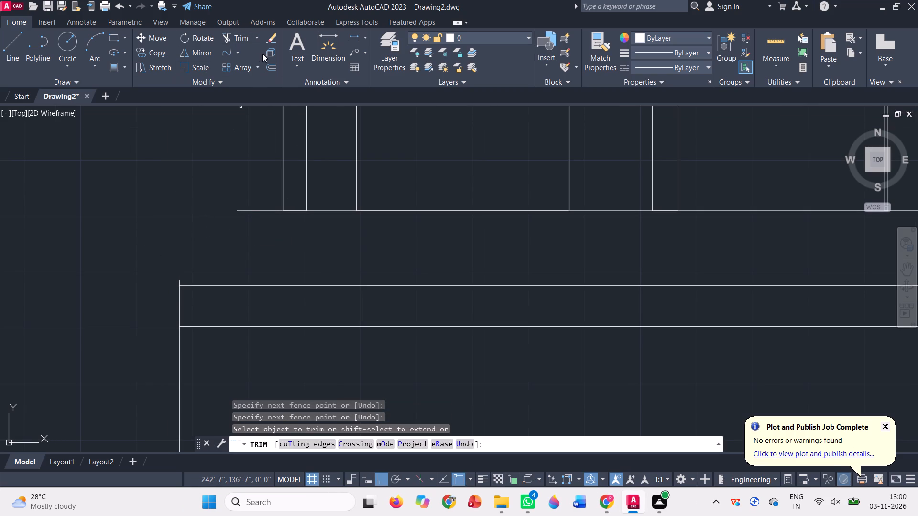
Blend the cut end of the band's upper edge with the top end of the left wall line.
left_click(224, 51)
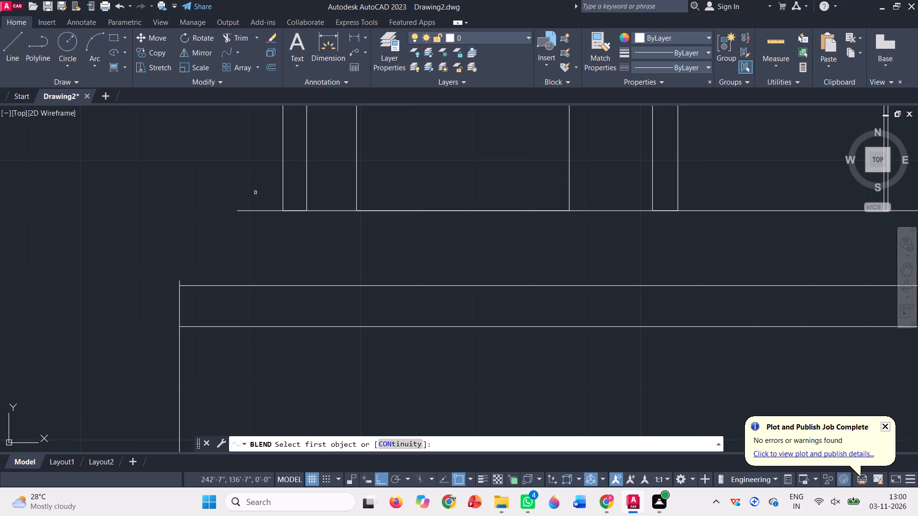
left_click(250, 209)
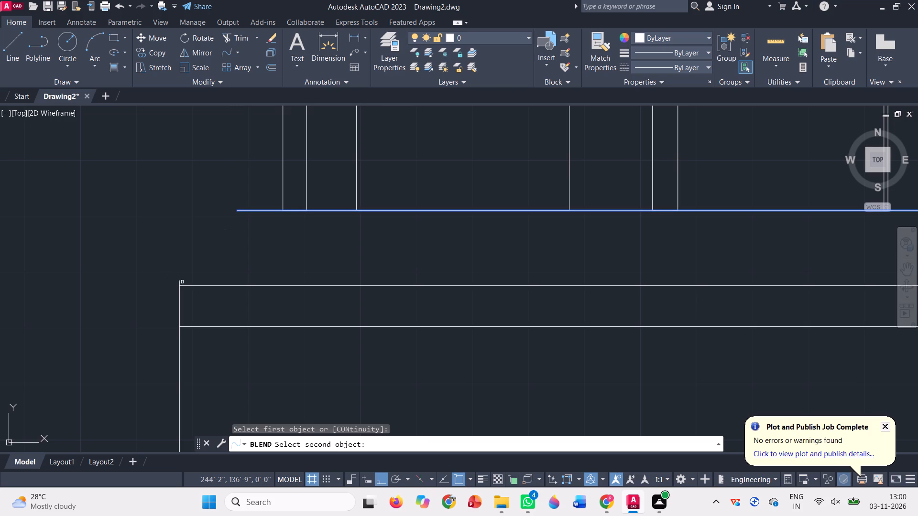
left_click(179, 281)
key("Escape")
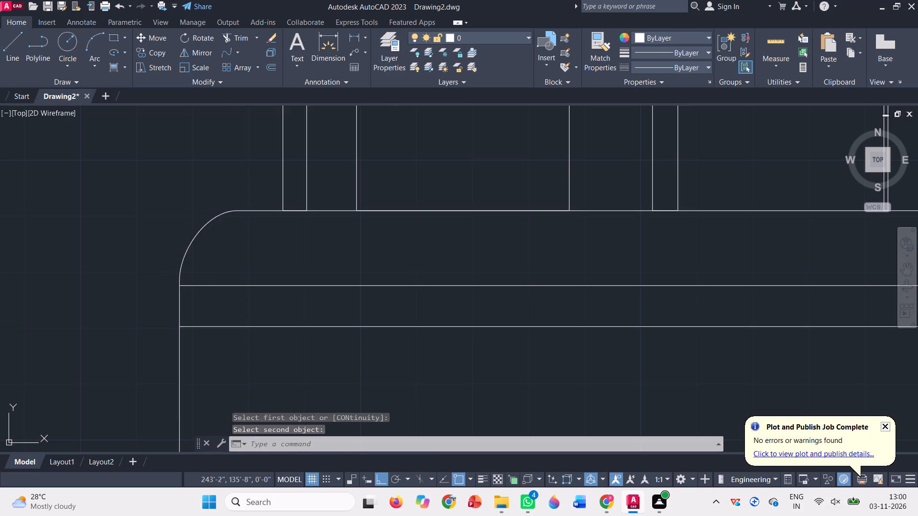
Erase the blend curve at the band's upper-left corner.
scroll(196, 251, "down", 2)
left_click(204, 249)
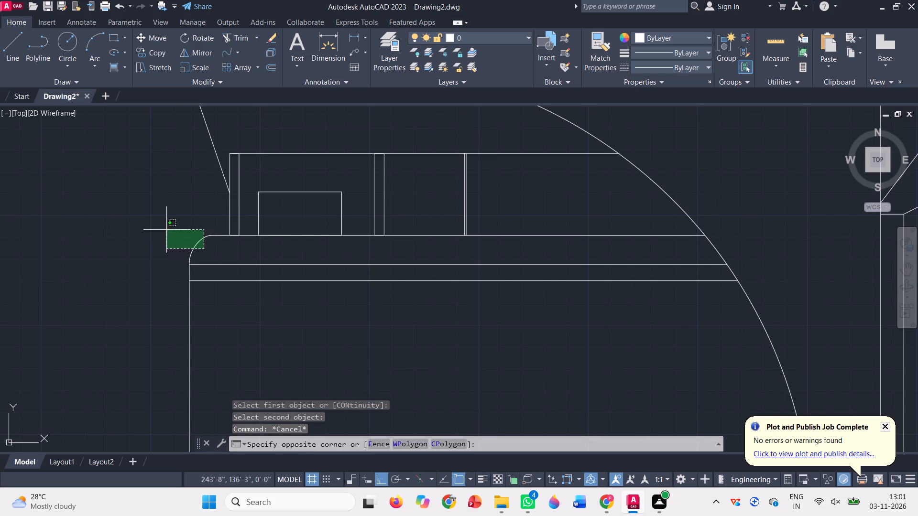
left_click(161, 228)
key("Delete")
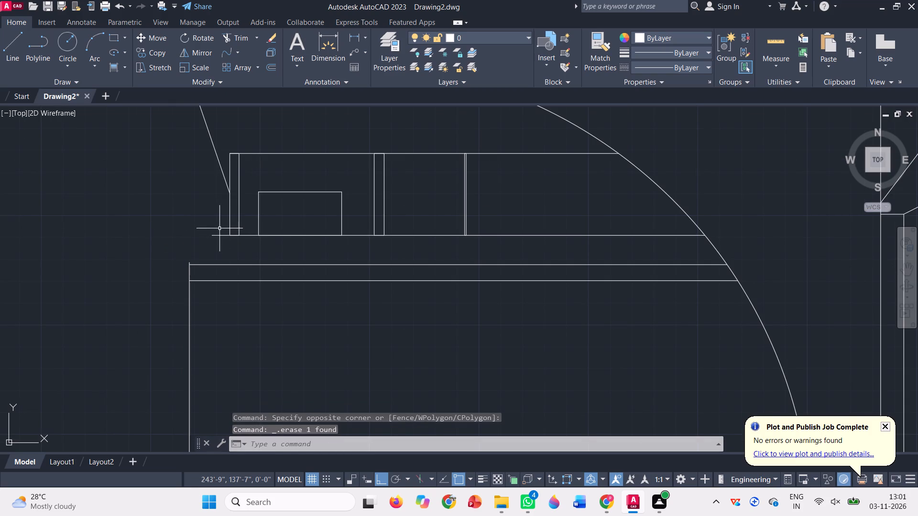
Draw a short vertical helper line crossing the band's upper edge, between its cut left end and the first post.
key("l")
key("Return")
scroll(213, 224, "up", 2)
left_click(227, 279)
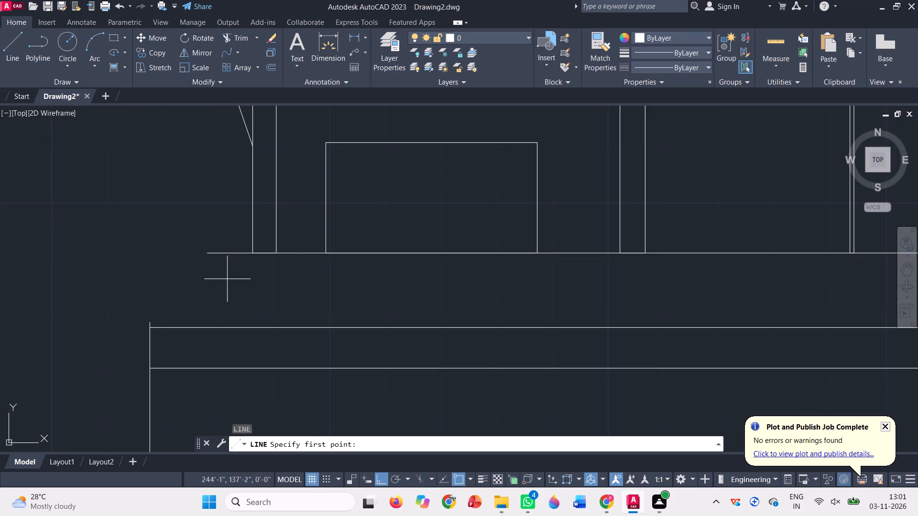
left_click(228, 220)
key("space")
Trim the band's upper edge back to the short vertical helper line, and erase the helper line.
left_click(234, 32)
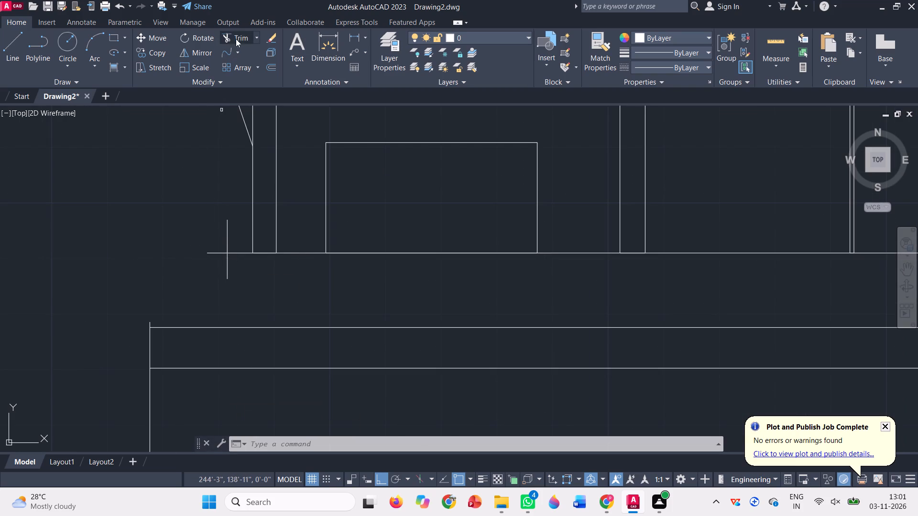
left_click(215, 264)
left_click(211, 234)
key("Escape")
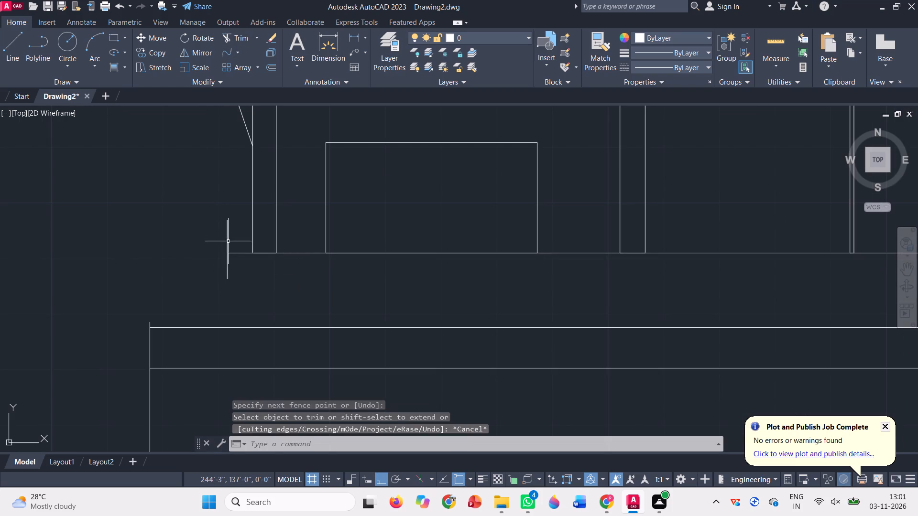
left_click(229, 243)
left_click(202, 226)
key("Delete")
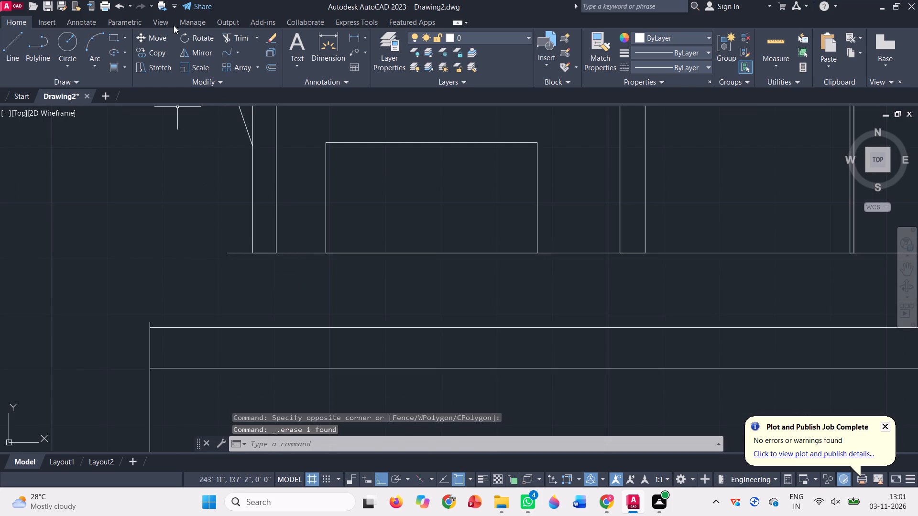
Blend the shortened upper edge of the band with the top end of the left wall line to round the corner.
left_click(226, 50)
left_click(232, 253)
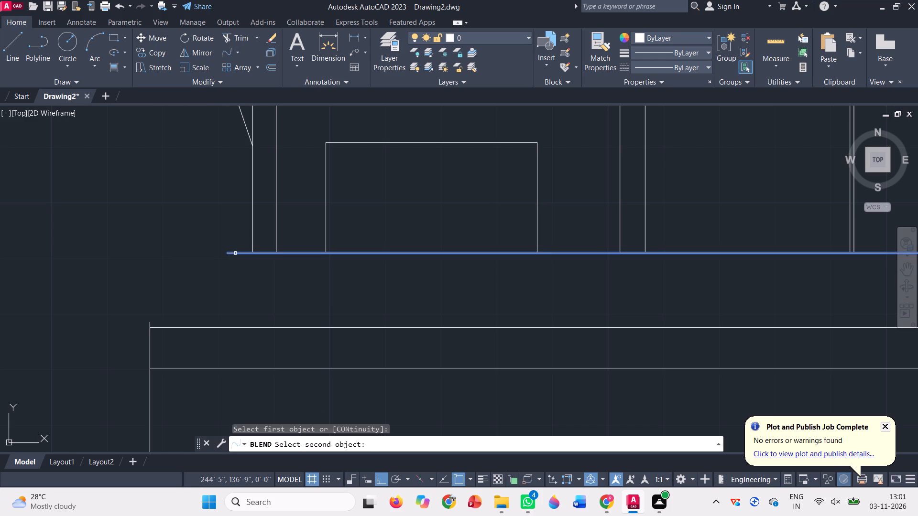
left_click(150, 323)
scroll(237, 285, "down", 2)
key("Escape")
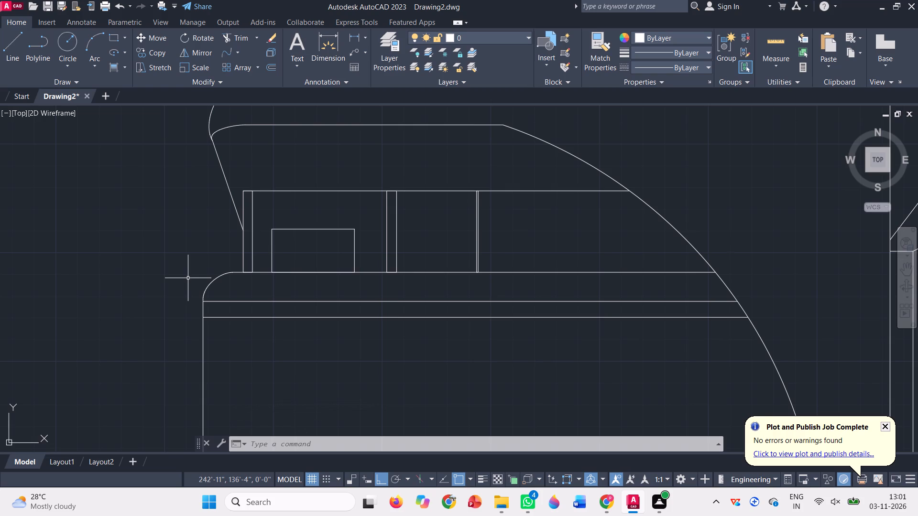
scroll(165, 285, "down", 1)
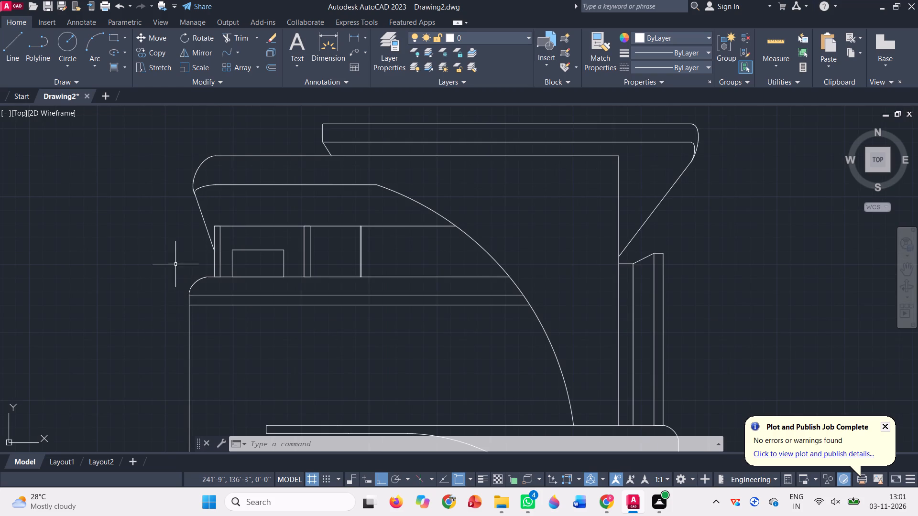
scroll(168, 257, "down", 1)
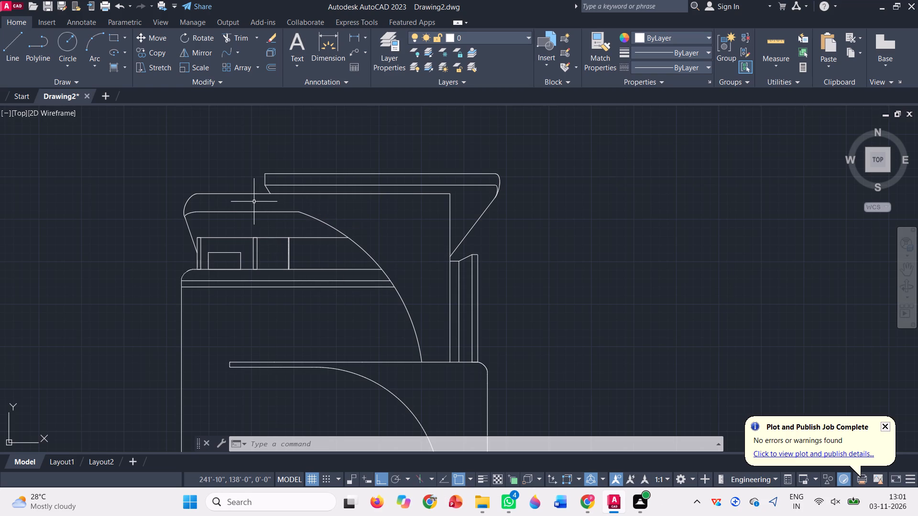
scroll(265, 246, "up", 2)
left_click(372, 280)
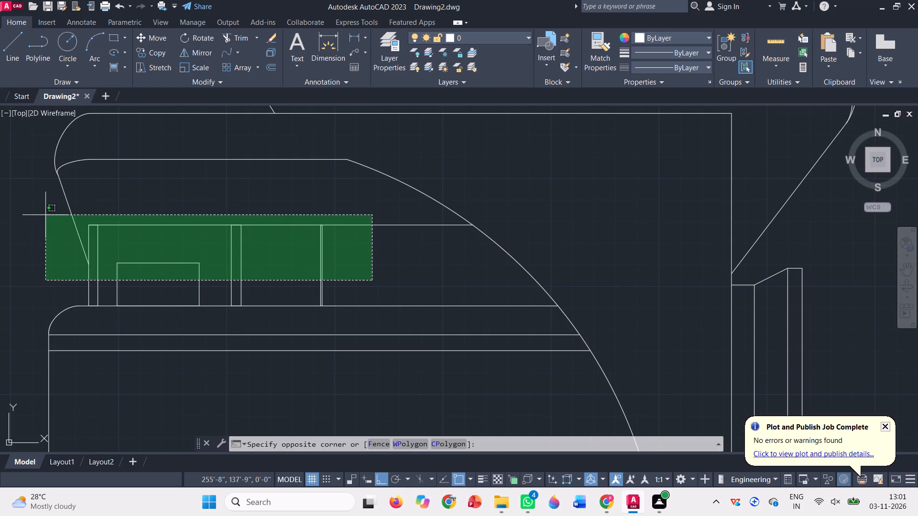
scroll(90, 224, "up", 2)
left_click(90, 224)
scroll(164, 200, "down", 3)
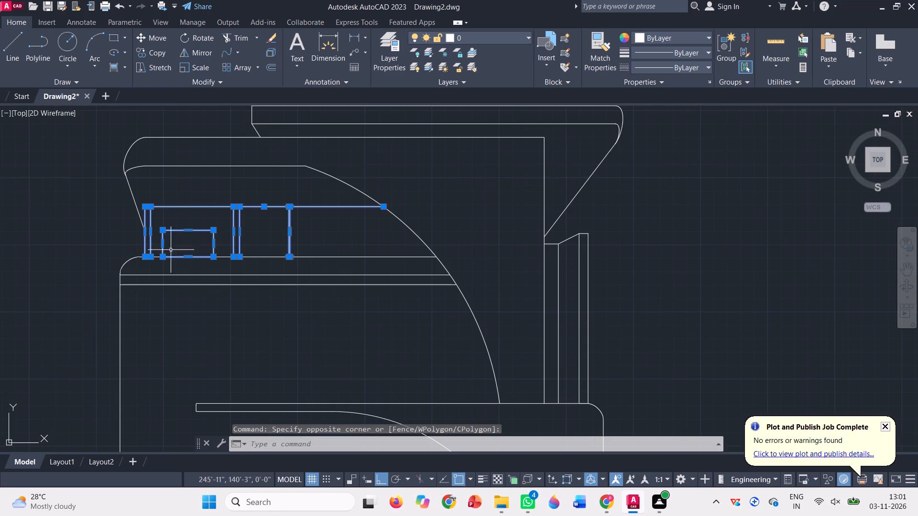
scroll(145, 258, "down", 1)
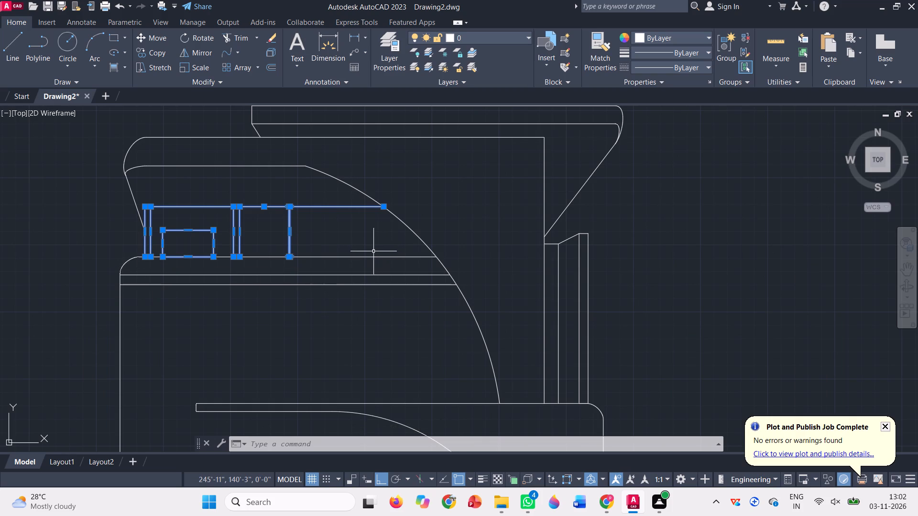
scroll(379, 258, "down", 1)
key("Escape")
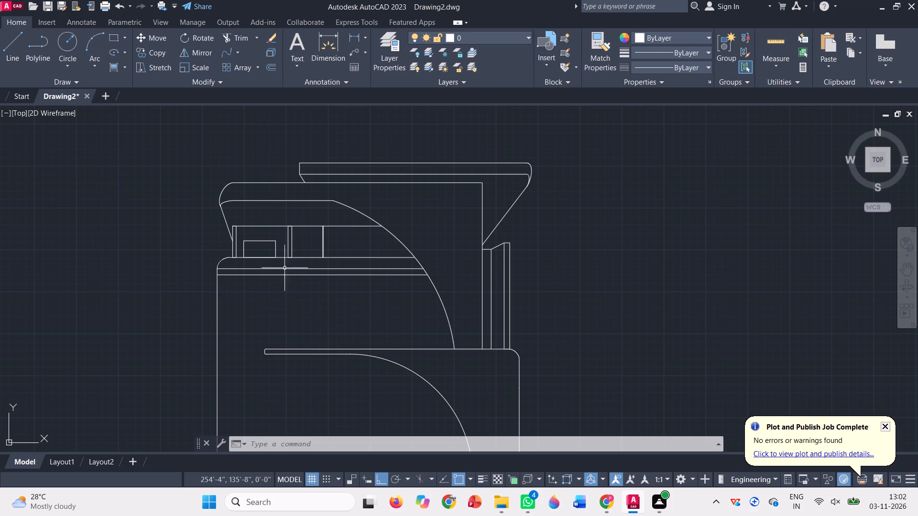
Copy the top floor's posts, small rectangle and their top line straight down below the parapet band.
left_click(339, 246)
scroll(236, 225, "up", 3)
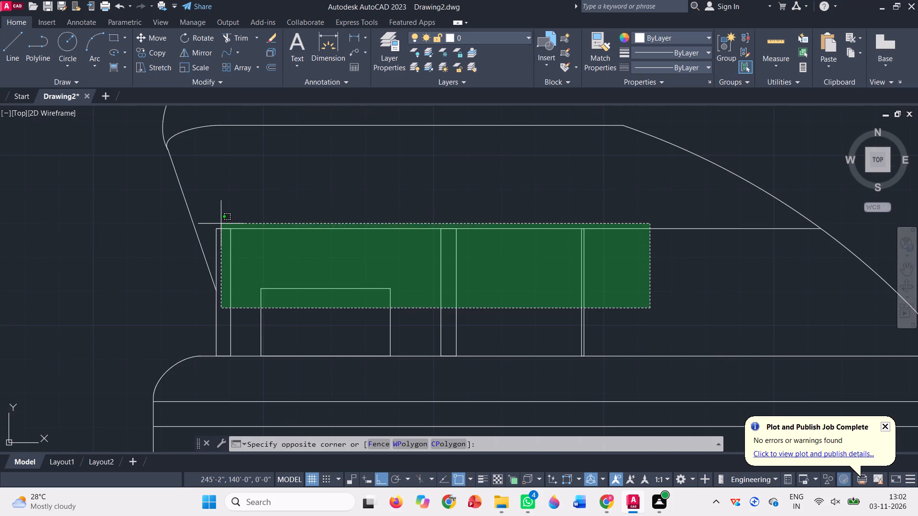
left_click(220, 224)
scroll(241, 222, "down", 2)
type("co")
key("space")
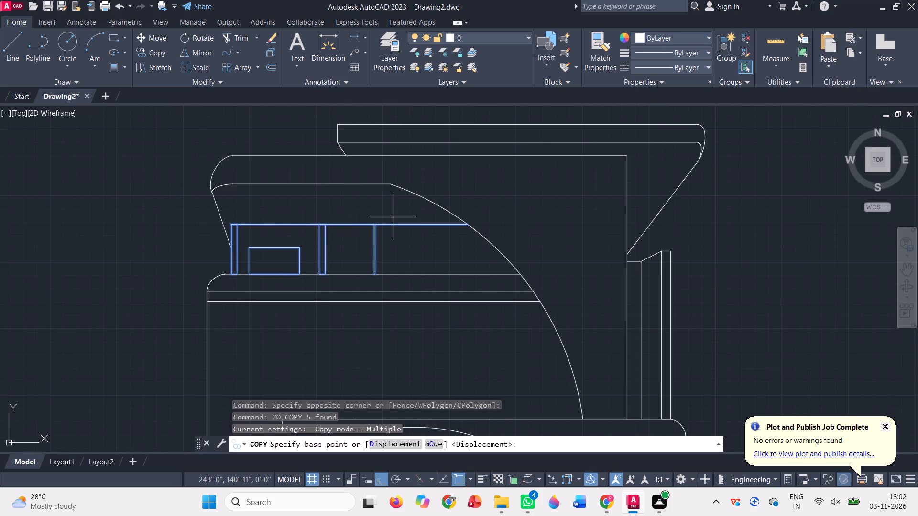
left_click(469, 226)
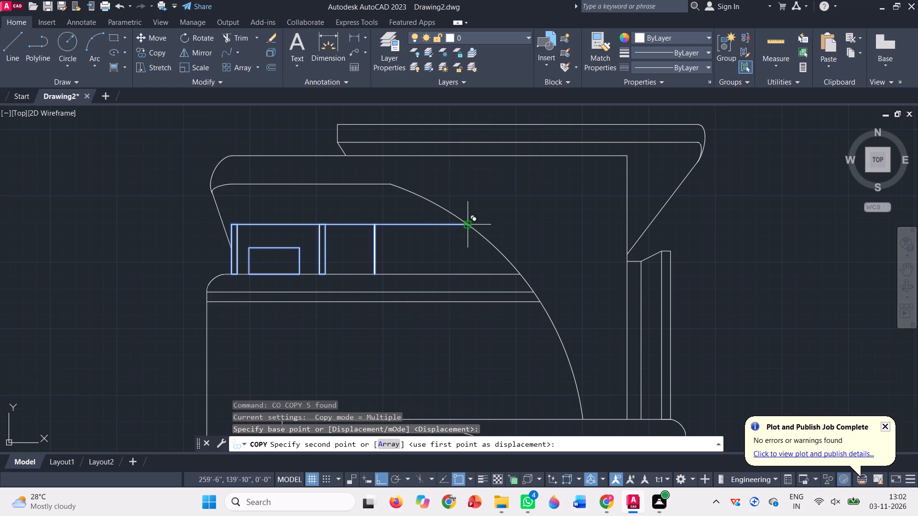
scroll(465, 218, "down", 1)
scroll(474, 288, "up", 1)
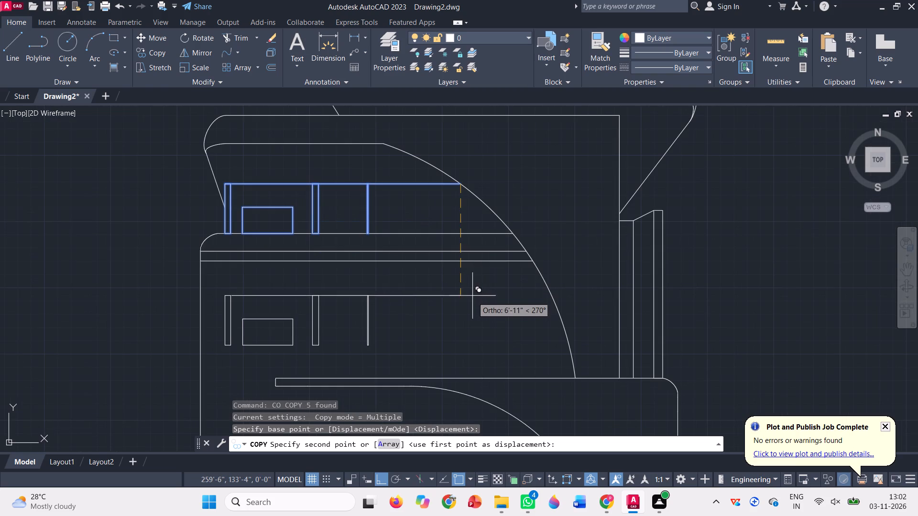
scroll(472, 298, "down", 1)
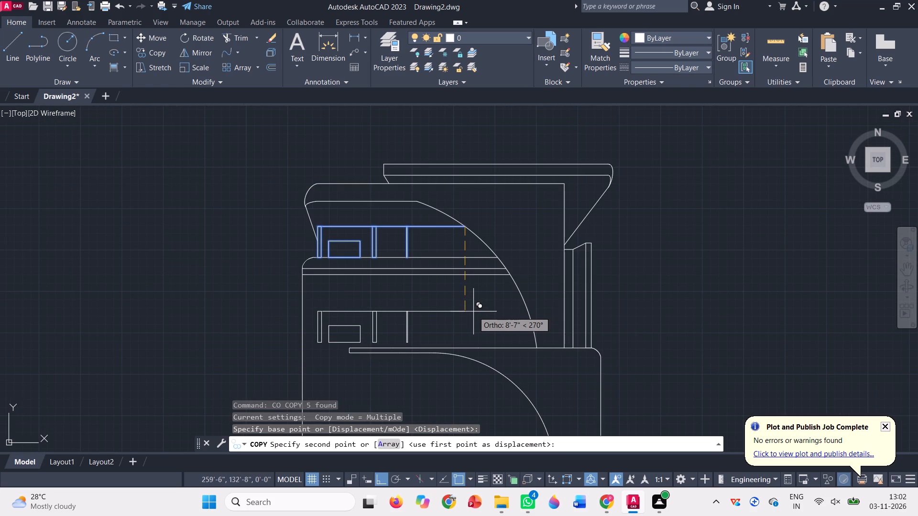
left_click(475, 298)
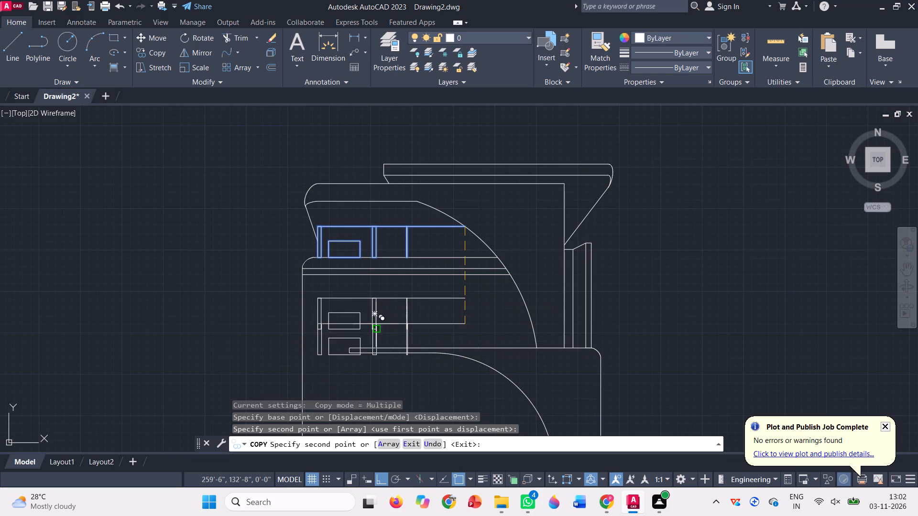
key("Escape")
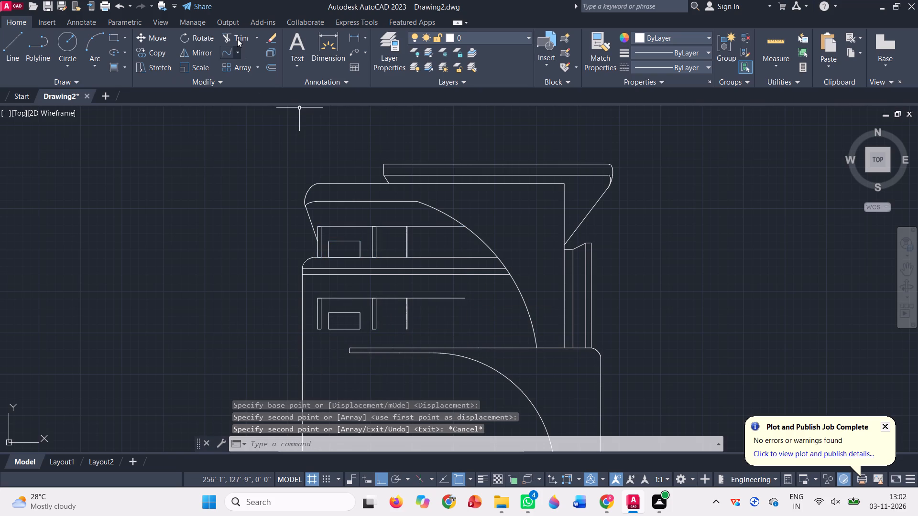
Copy the band's upper edge line straight down by the same offset, to the base of the copied posts.
left_click(237, 37)
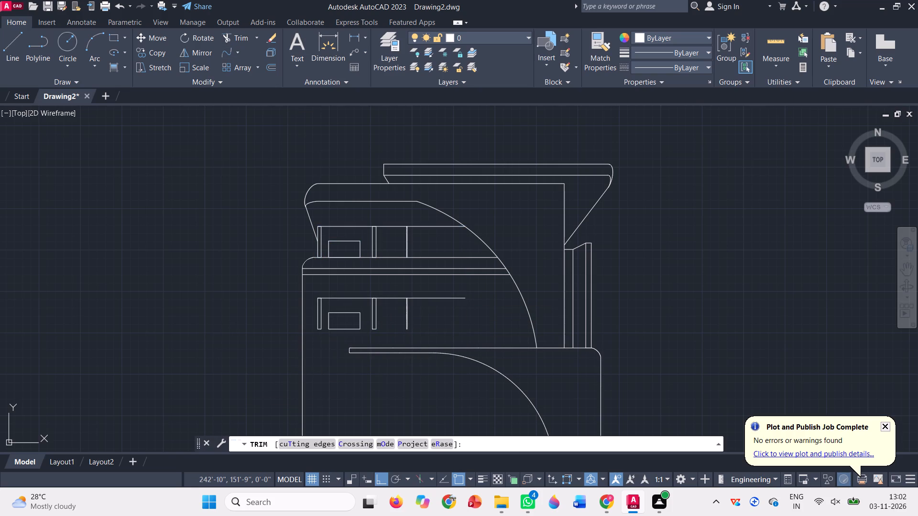
key("Escape")
left_click(452, 258)
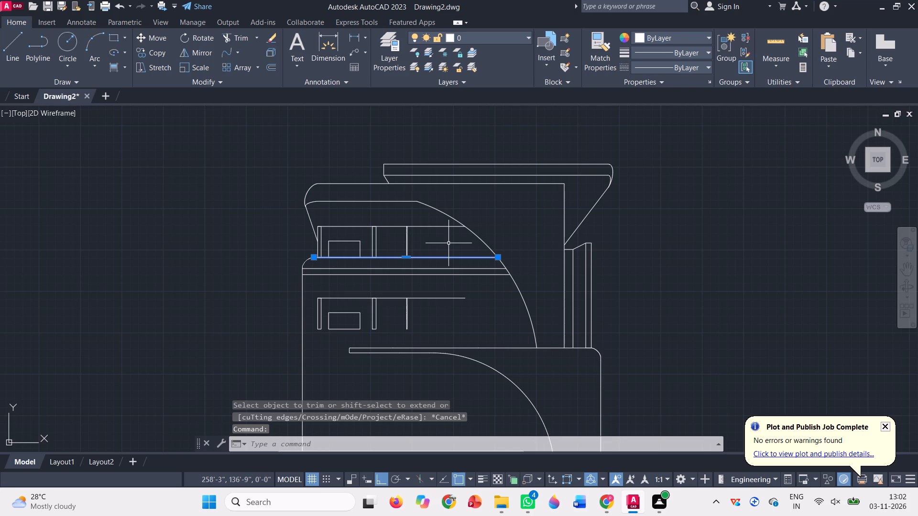
type("co")
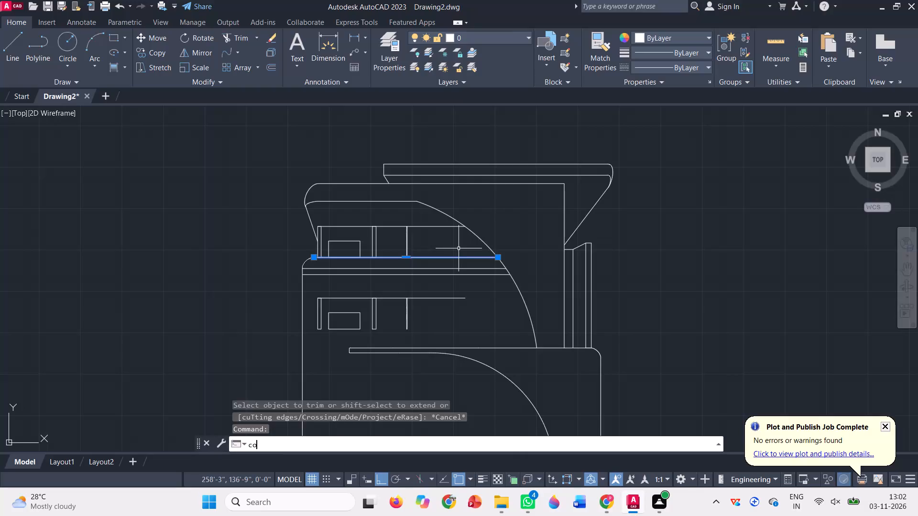
key("space")
left_click(465, 229)
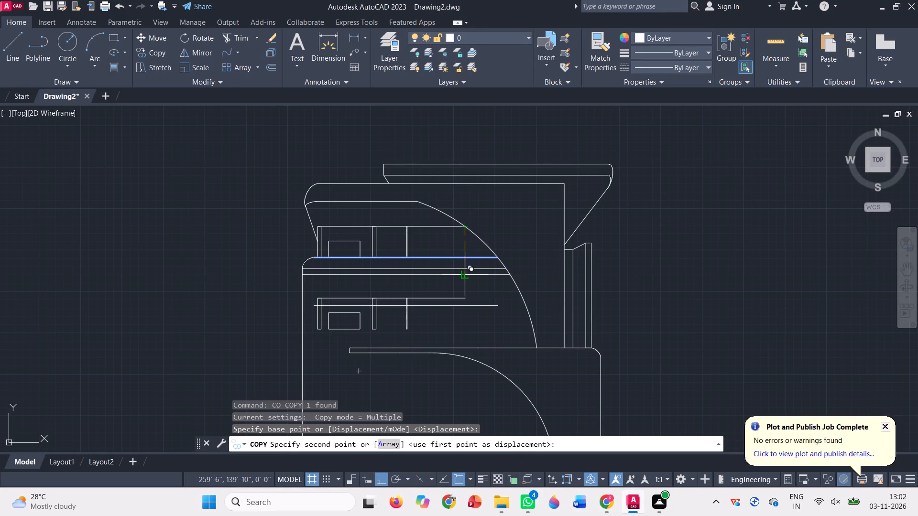
left_click(462, 296)
key("space")
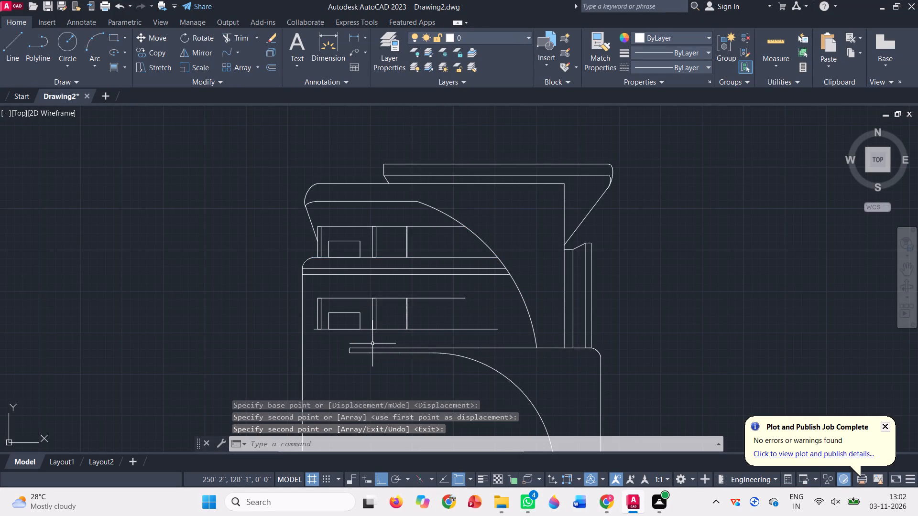
Extend the right ends of the copied top line and base line to the large curved wall.
scroll(369, 355, "up", 1)
left_click(257, 39)
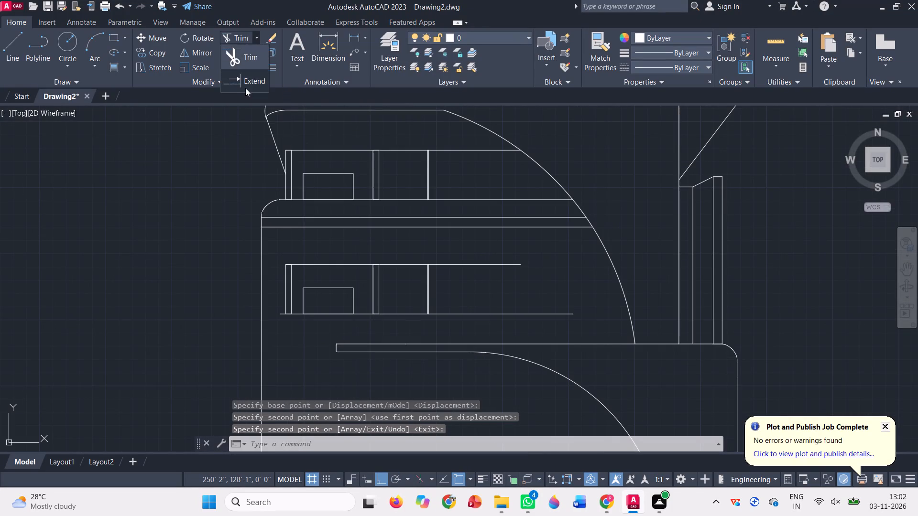
left_click(247, 82)
left_click(488, 334)
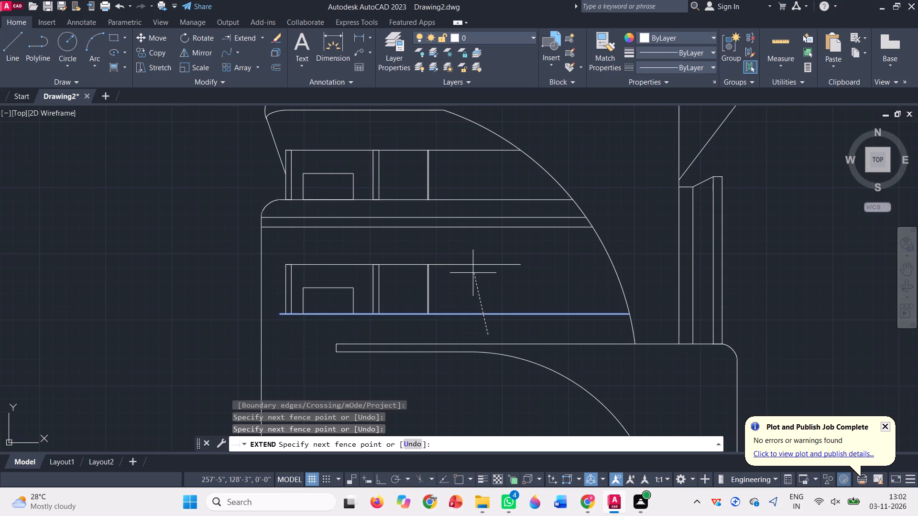
left_click(459, 243)
key("Escape")
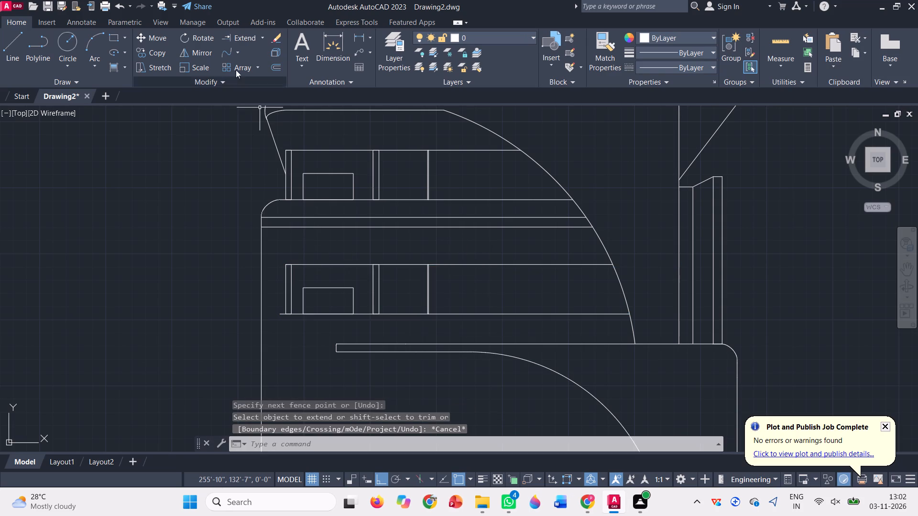
Extend the left ends of the copied base line and top line to the building's left wall line.
left_click(246, 40)
scroll(277, 327, "up", 3)
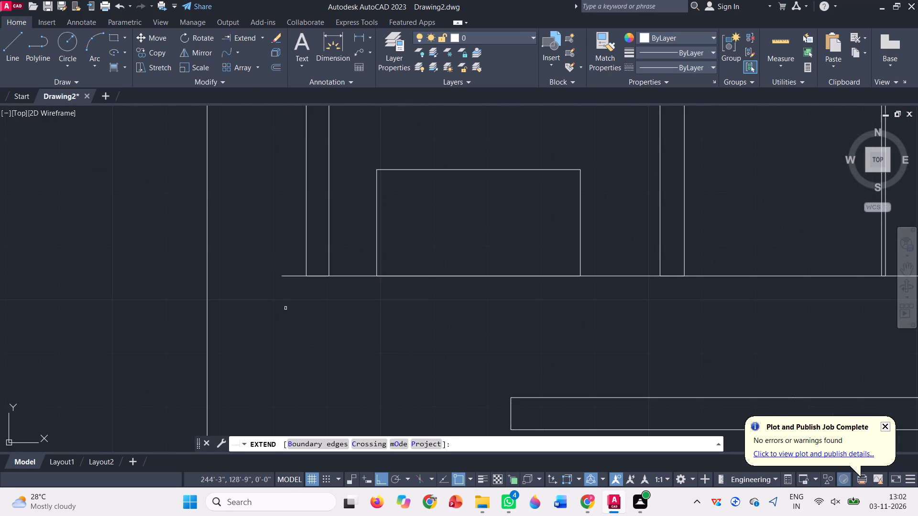
left_click(289, 269)
left_click(294, 324)
scroll(273, 295, "down", 2)
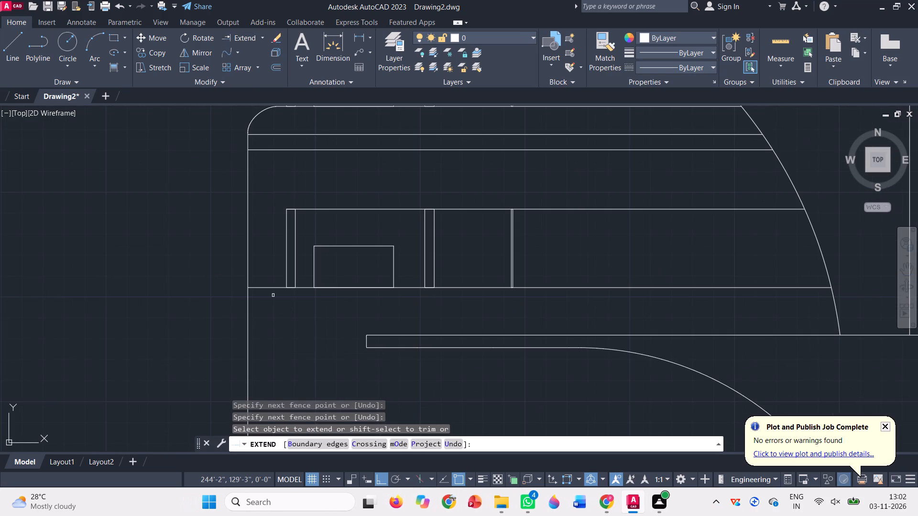
key("Escape")
scroll(273, 295, "down", 1)
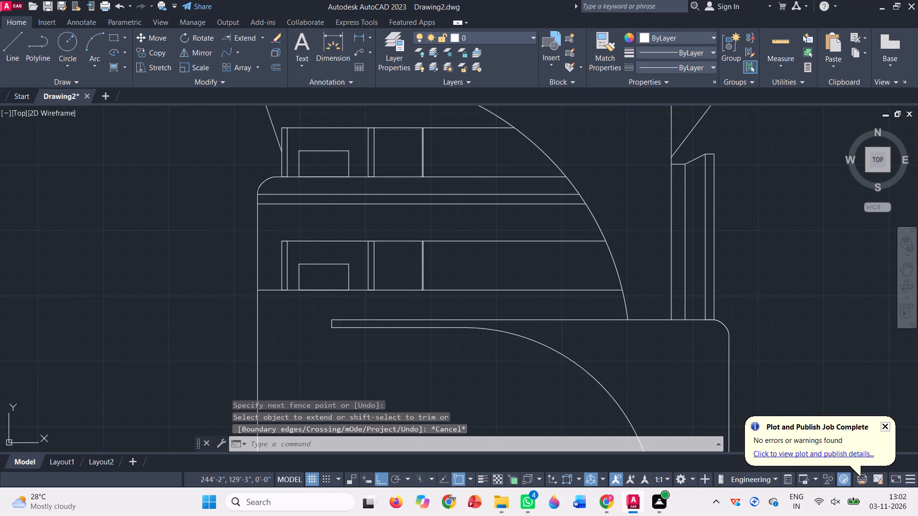
scroll(273, 295, "down", 1)
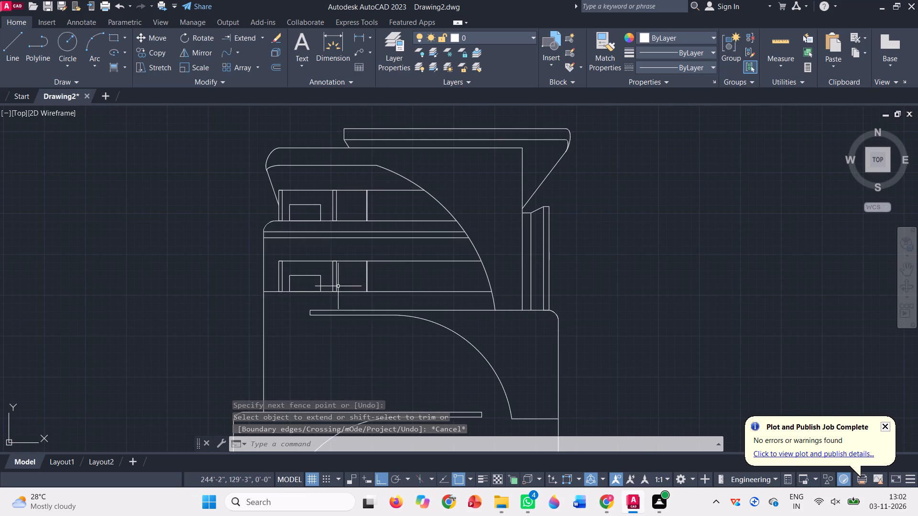
scroll(339, 282, "down", 1)
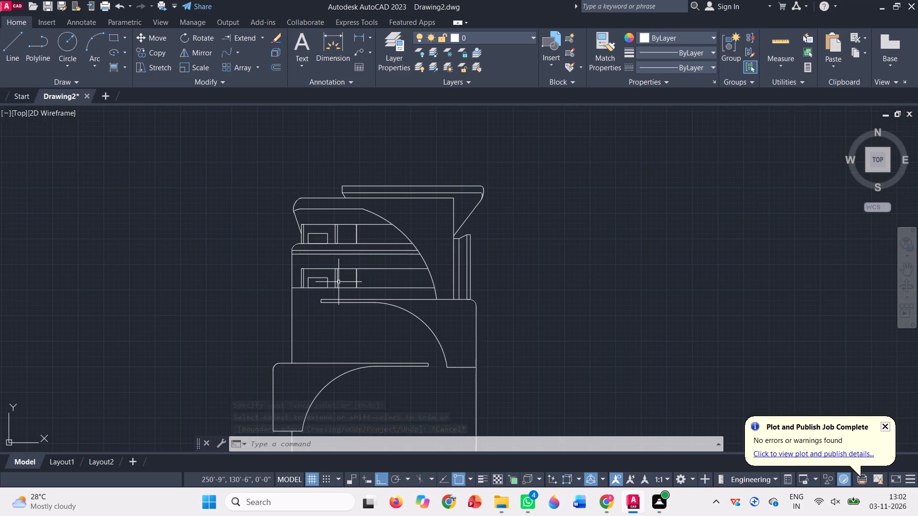
left_click(244, 40)
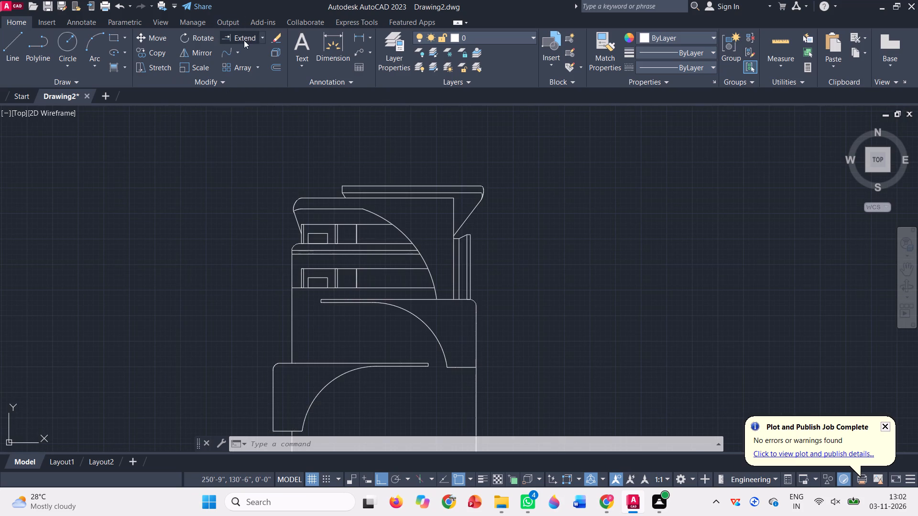
scroll(322, 278, "up", 1)
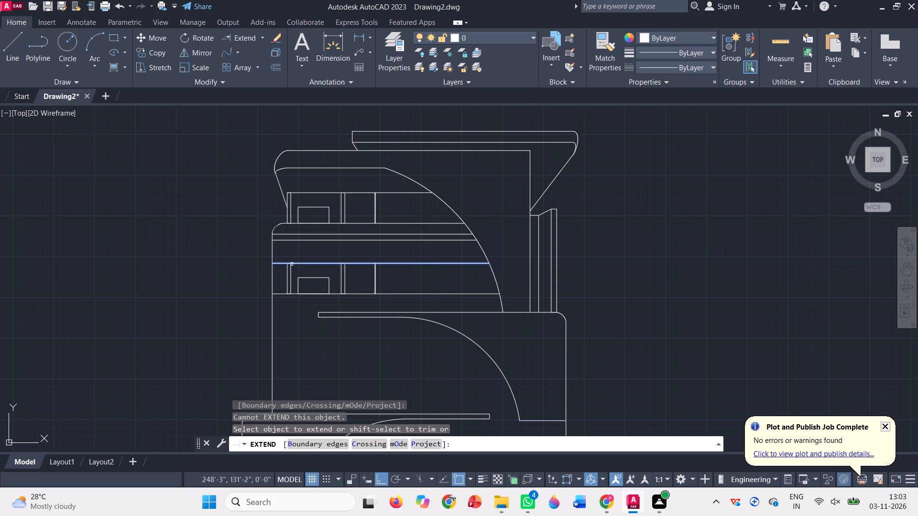
left_click(292, 264)
key("Escape")
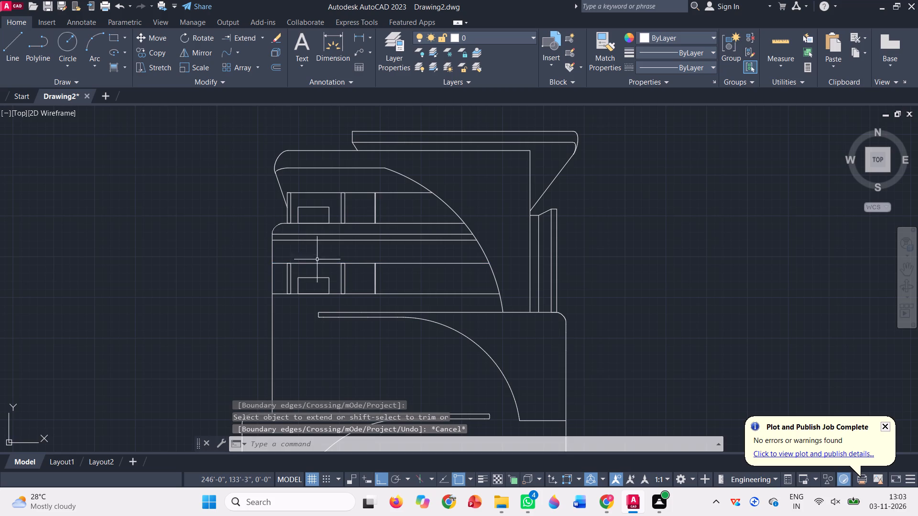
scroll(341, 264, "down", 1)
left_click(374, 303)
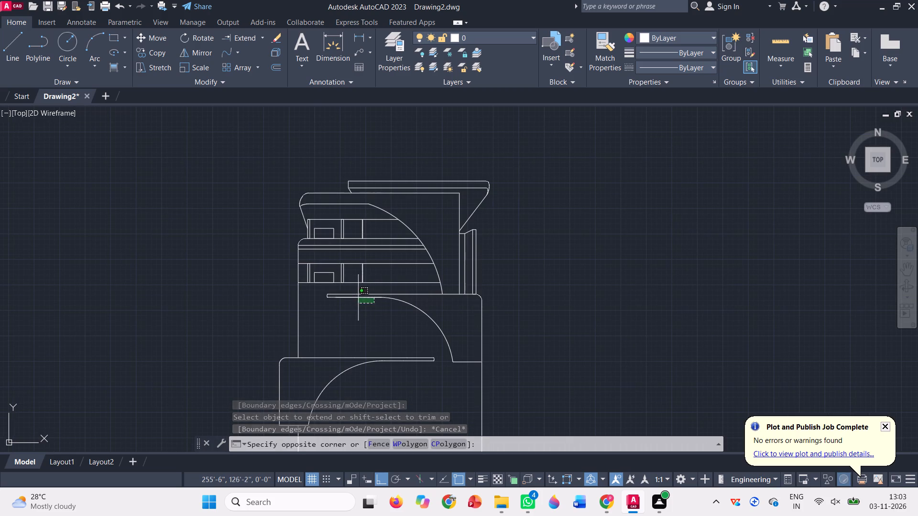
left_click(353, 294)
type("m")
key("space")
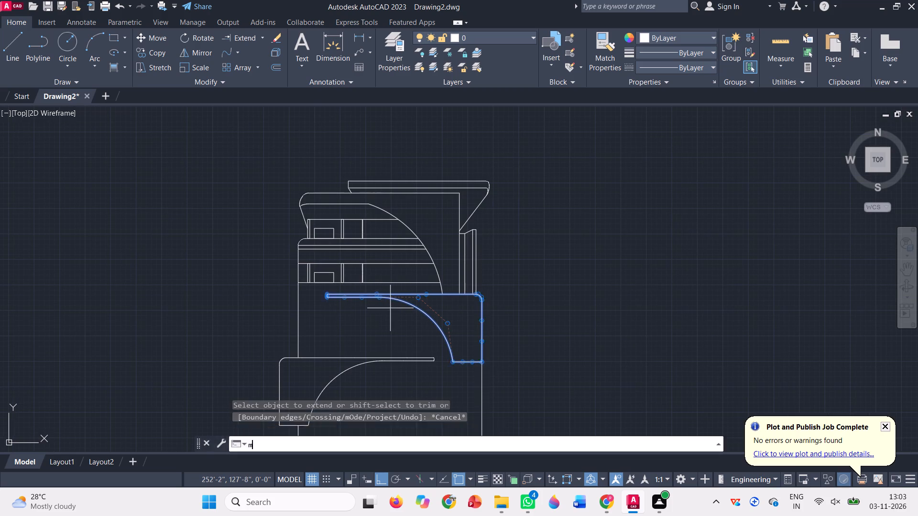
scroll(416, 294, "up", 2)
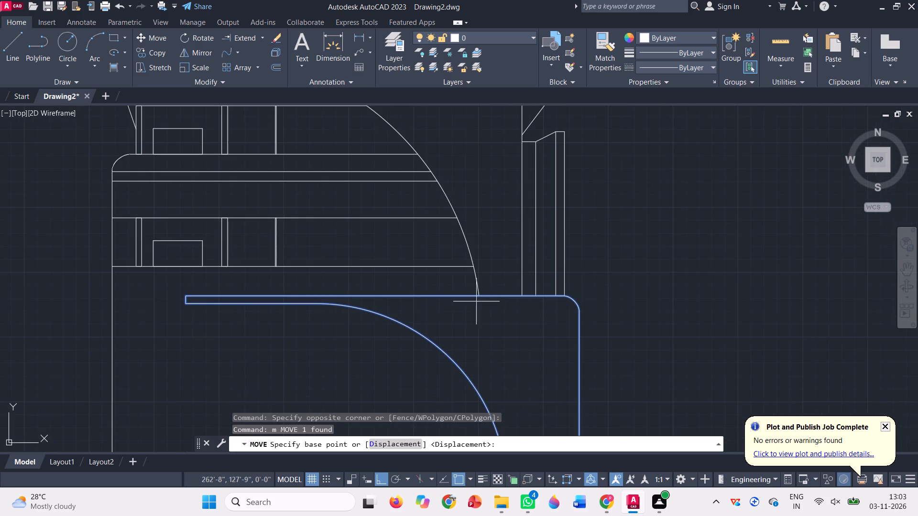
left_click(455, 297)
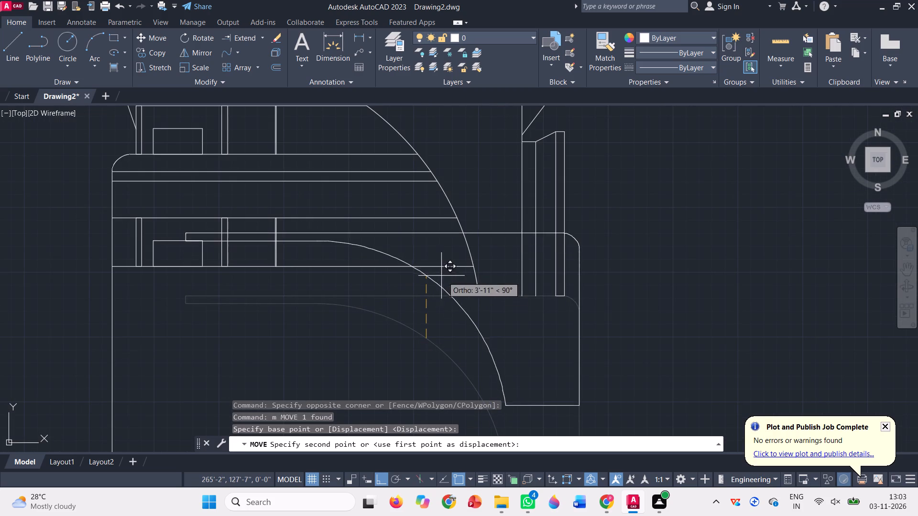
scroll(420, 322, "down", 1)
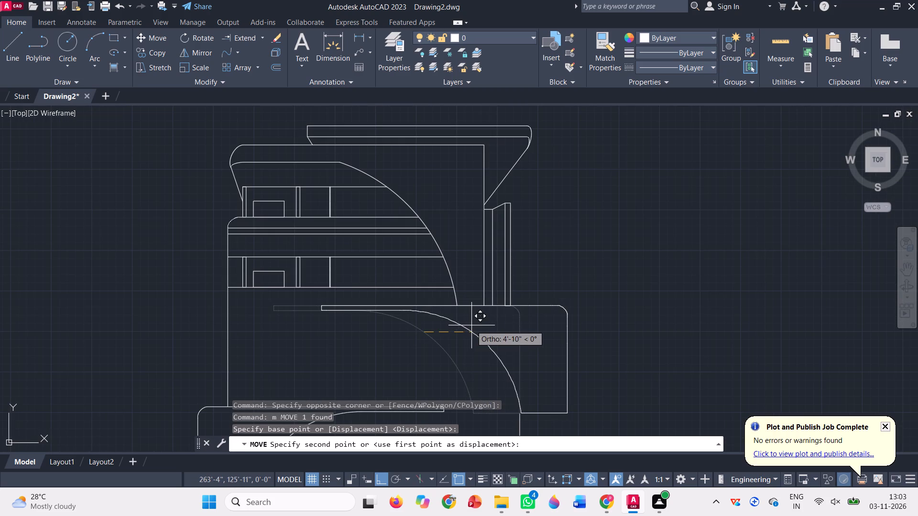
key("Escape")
Move the upper curved frame straight up until its top edge meets the base line of the copied posts.
left_click(439, 343)
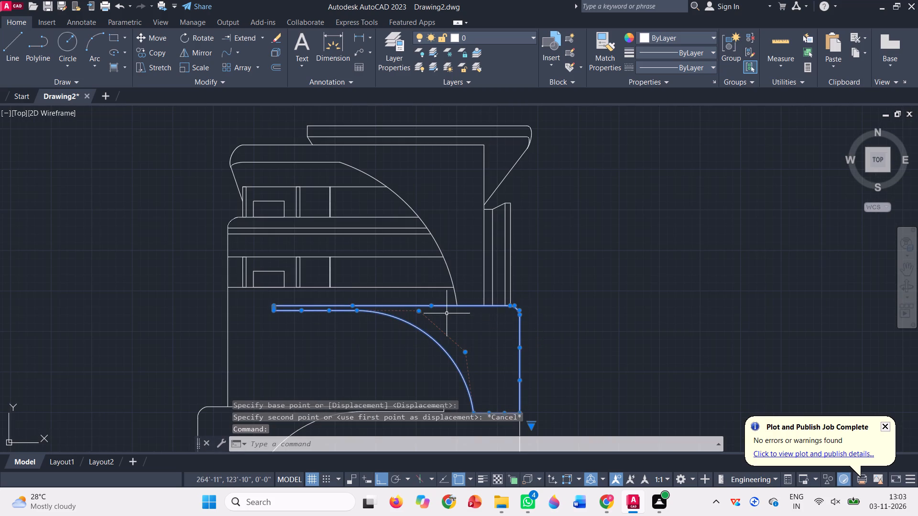
type("m")
key("space")
scroll(437, 310, "up", 1)
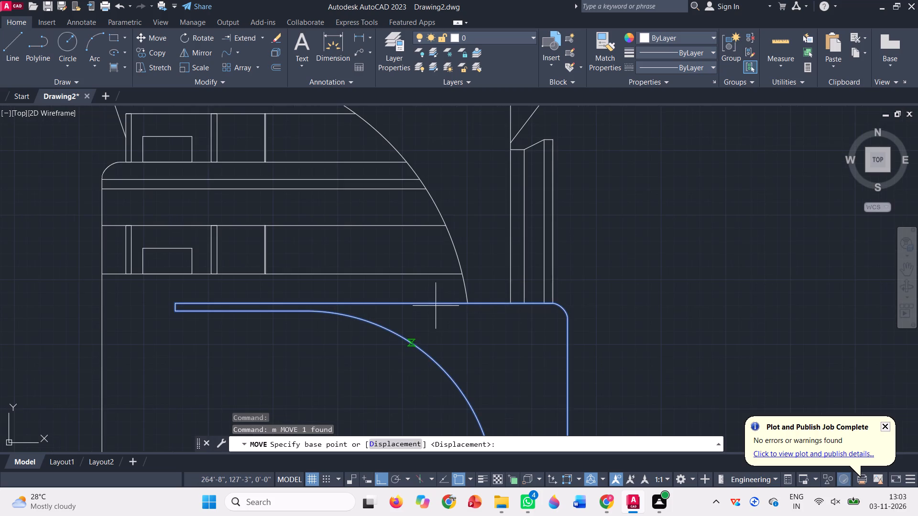
left_click(439, 301)
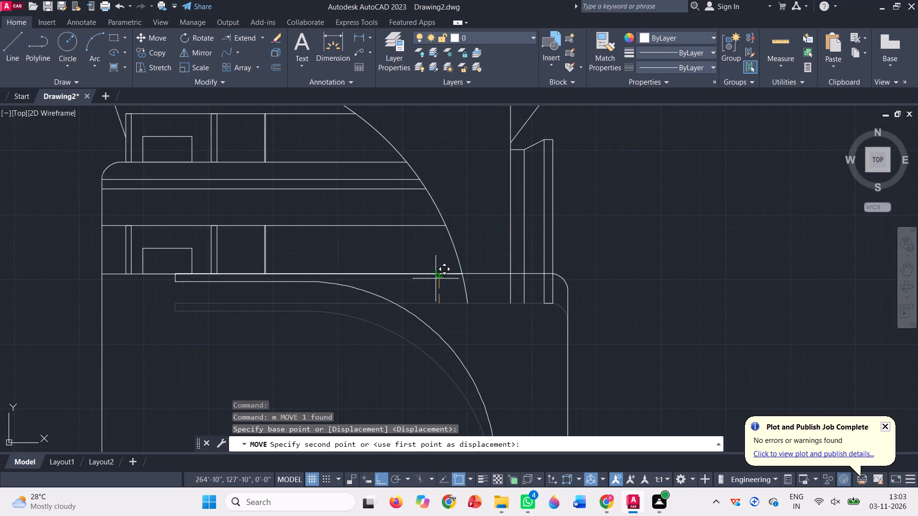
left_click(440, 274)
scroll(382, 279, "down", 2)
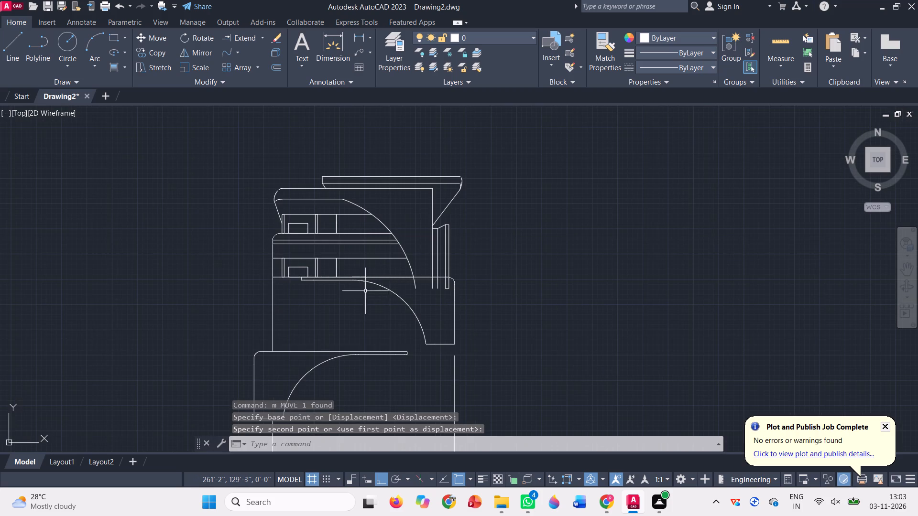
Trim the large curved wall and the vertical strips below the frame's top edge, and remove their leftover bottom segment.
scroll(383, 290, "up", 2)
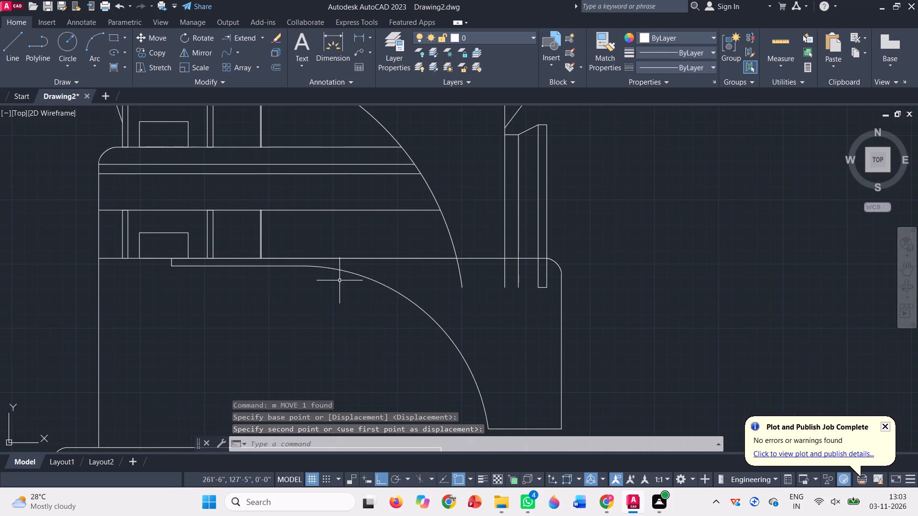
left_click(264, 39)
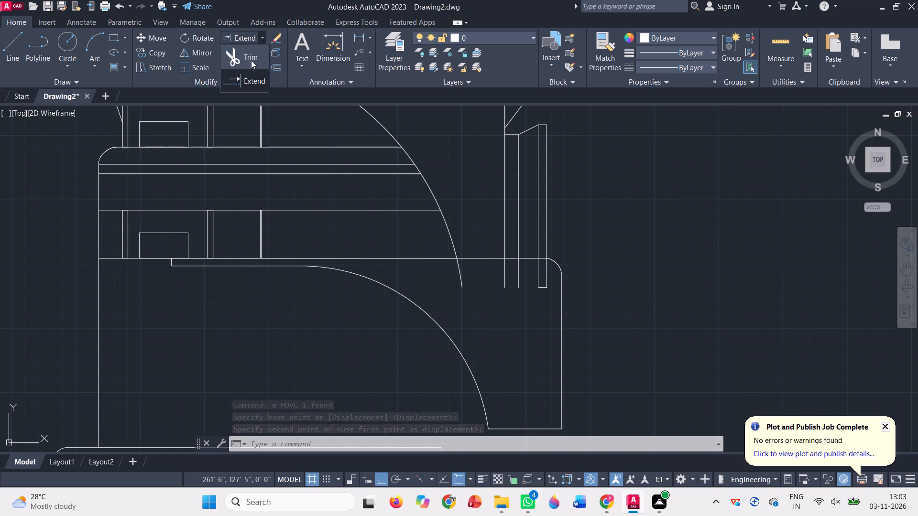
left_click(247, 59)
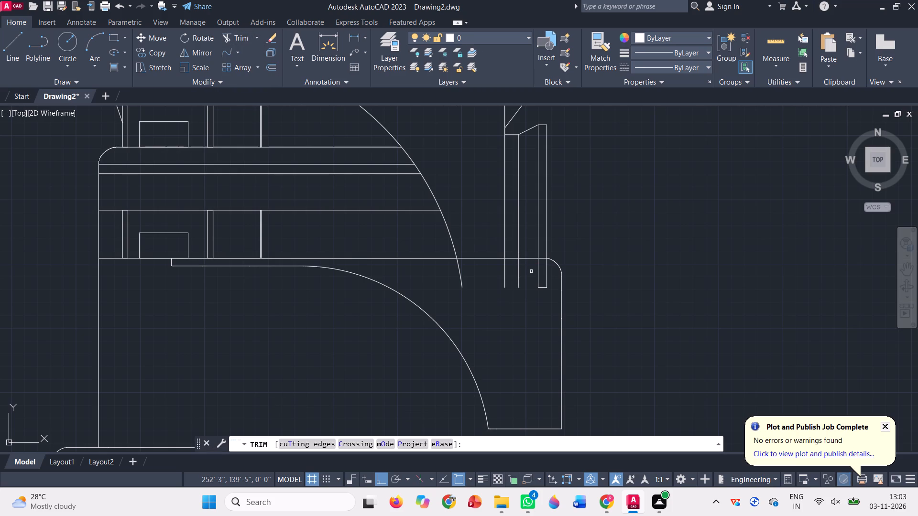
scroll(531, 271, "up", 2)
left_click(579, 287)
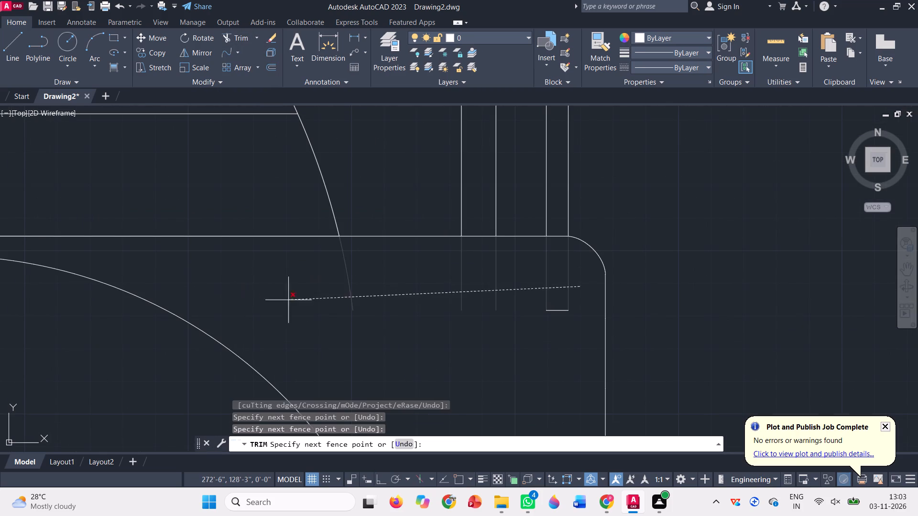
left_click(326, 293)
left_click(560, 317)
left_click(565, 294)
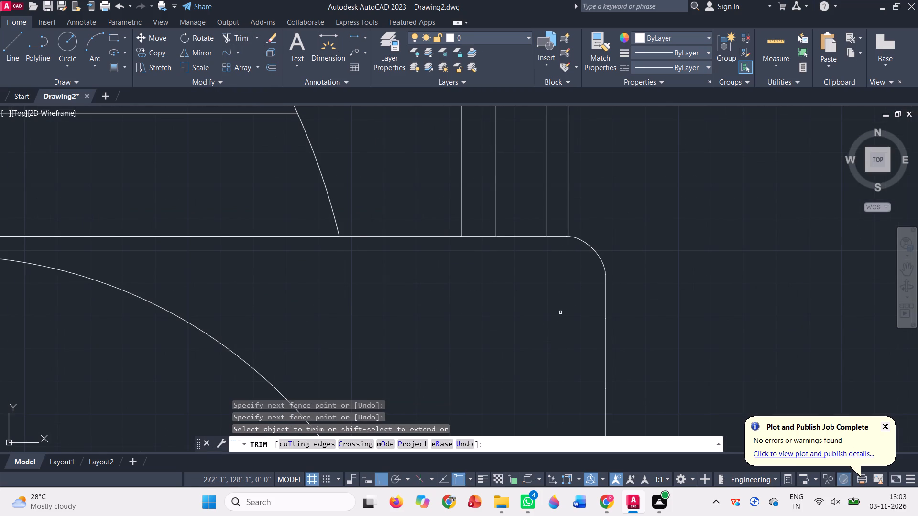
key("Escape")
scroll(583, 273, "down", 2)
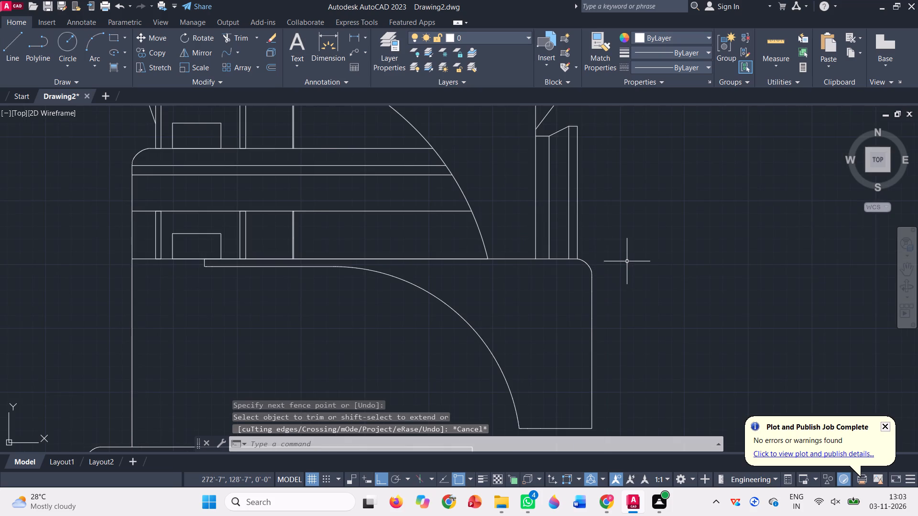
Move the lower curved frame straight up by the gap between the right wall line's upper end and the upper frame's bottom corner.
scroll(621, 264, "down", 1)
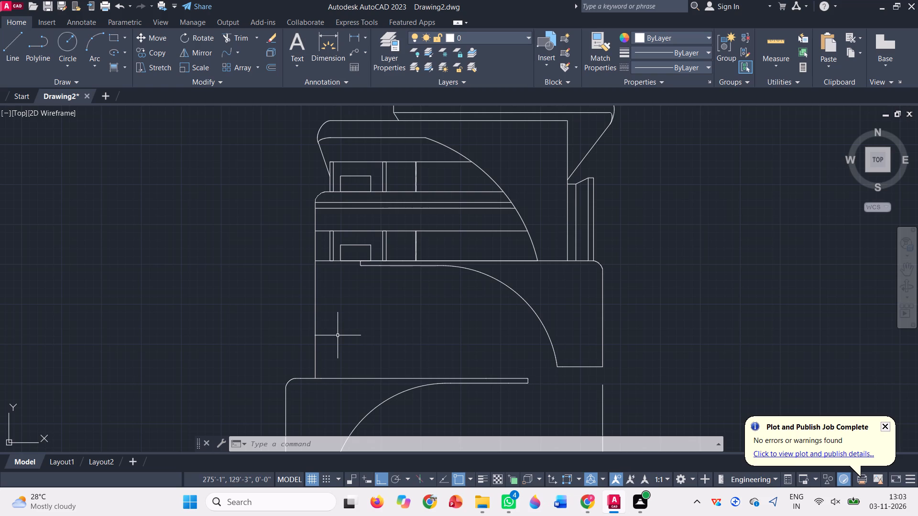
scroll(338, 335, "down", 1)
left_click(382, 392)
left_click(357, 358)
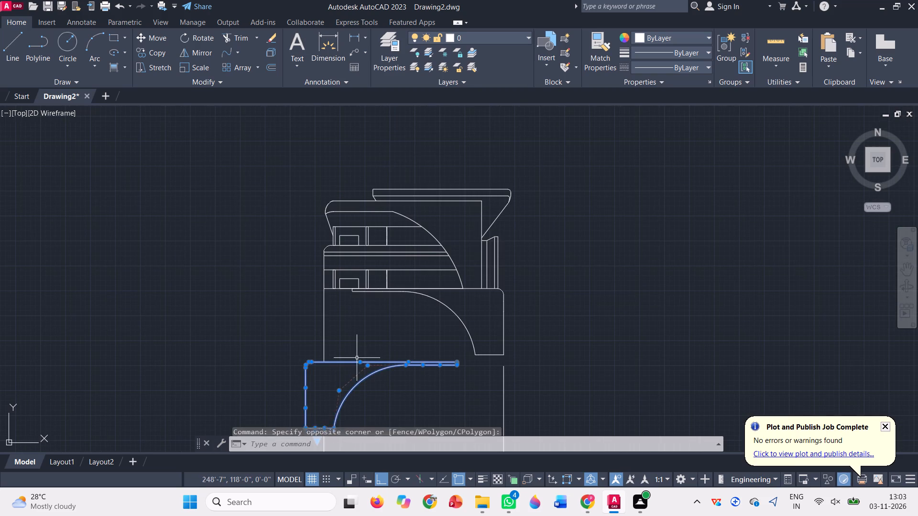
scroll(360, 327, "down", 1)
type("m")
key("space")
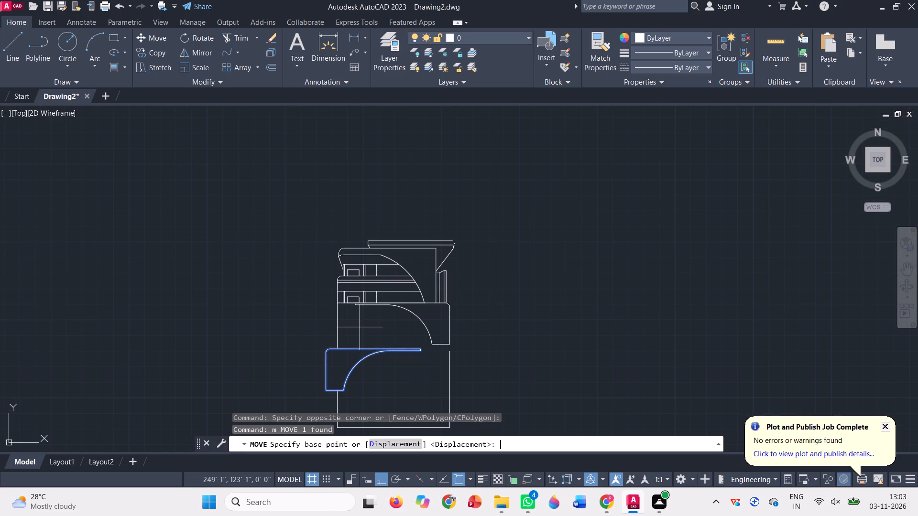
scroll(451, 365, "up", 2)
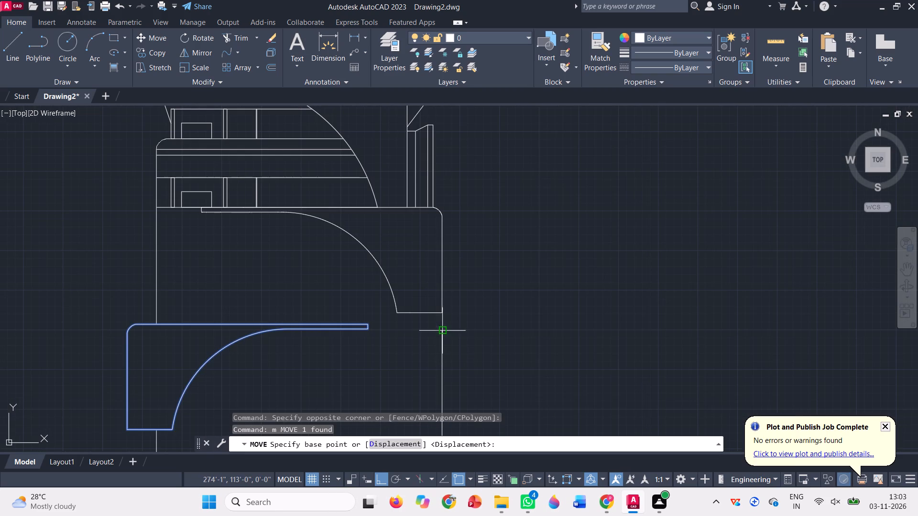
left_click(445, 332)
left_click(443, 312)
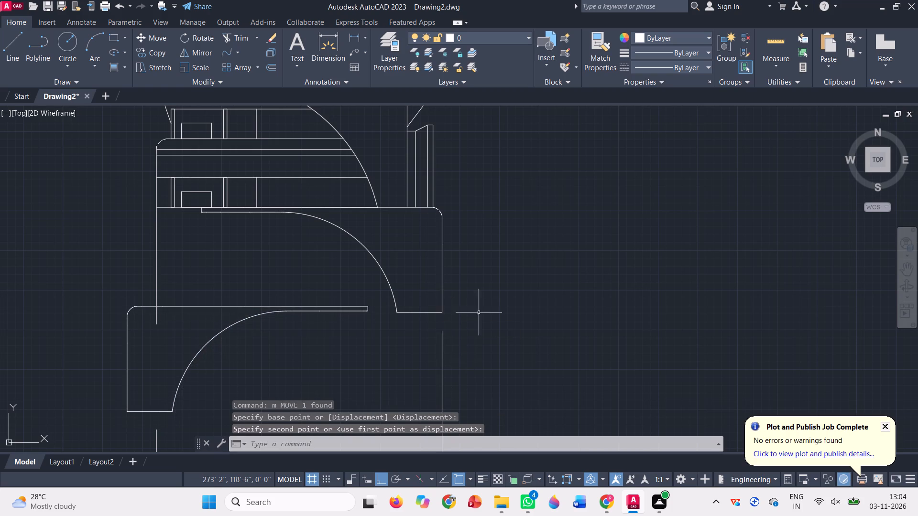
scroll(480, 306, "down", 1)
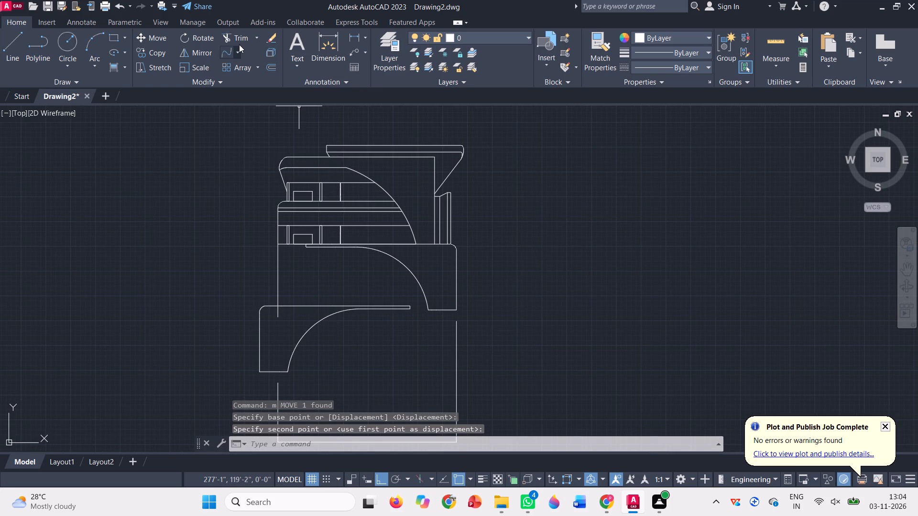
Trim the stub of the building's left wall line that hangs below the lower curved frame's top edge.
left_click(236, 36)
scroll(284, 308, "up", 1)
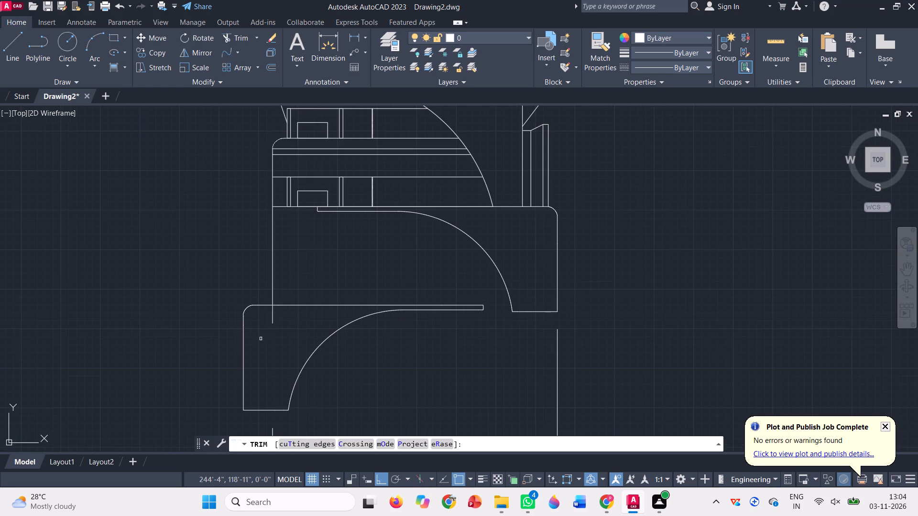
left_click(277, 313)
left_click(262, 313)
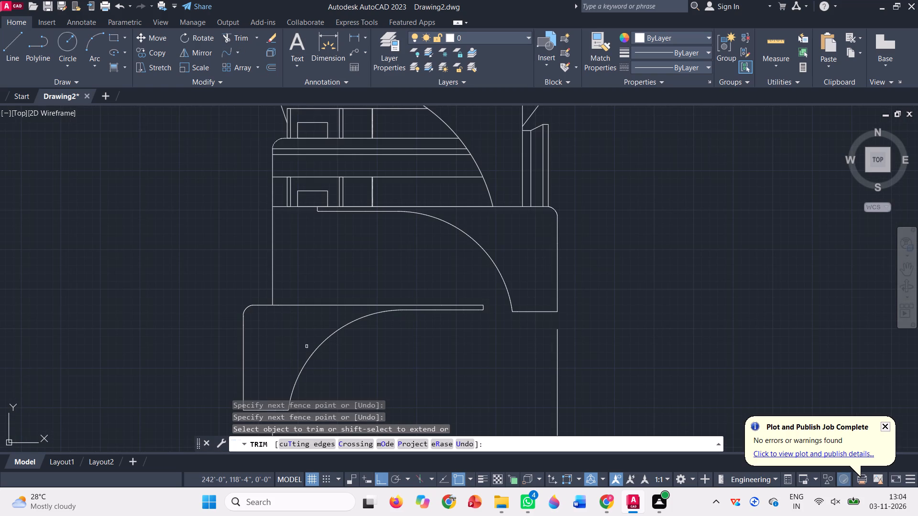
key("Escape")
scroll(302, 361, "down", 1)
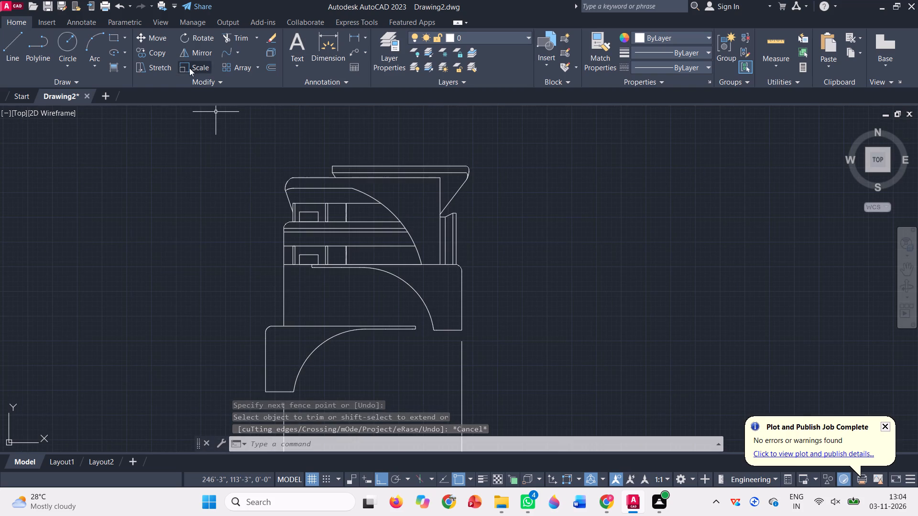
Copy the post beside the small rectangle straight down, with its top on the underside of the upper curved frame.
left_click(110, 38)
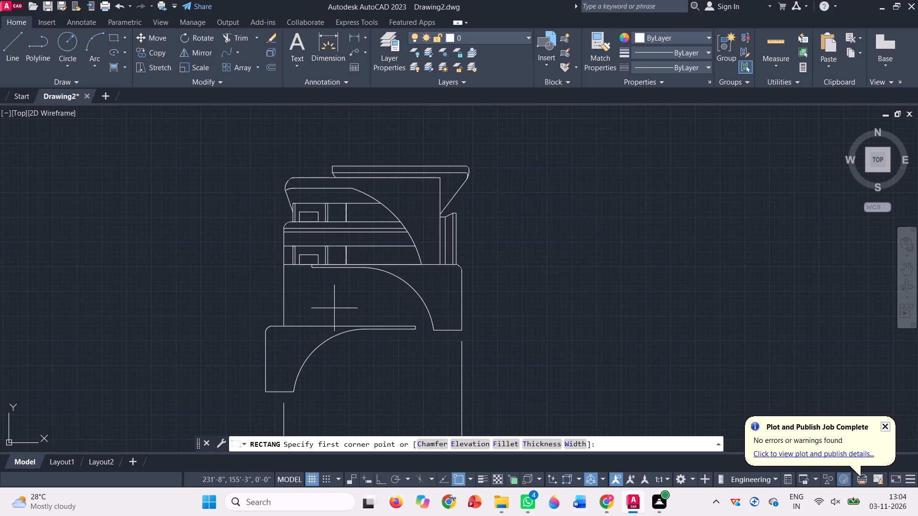
key("Escape")
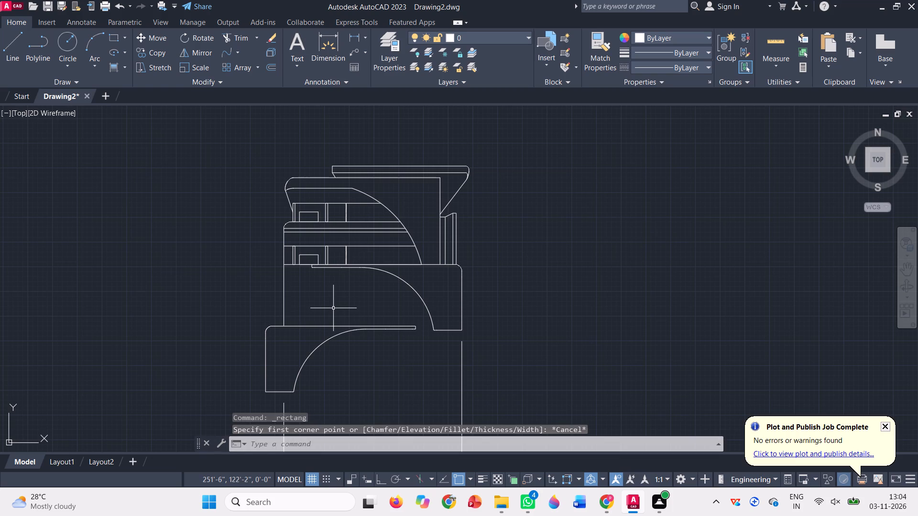
scroll(330, 243, "up", 3)
left_click(328, 303)
left_click(301, 289)
scroll(349, 247, "down", 3)
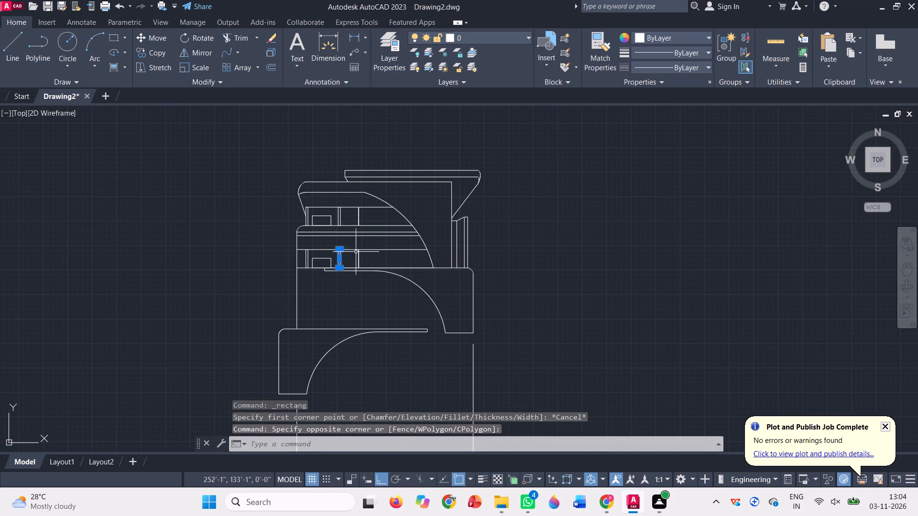
type("co")
key("space")
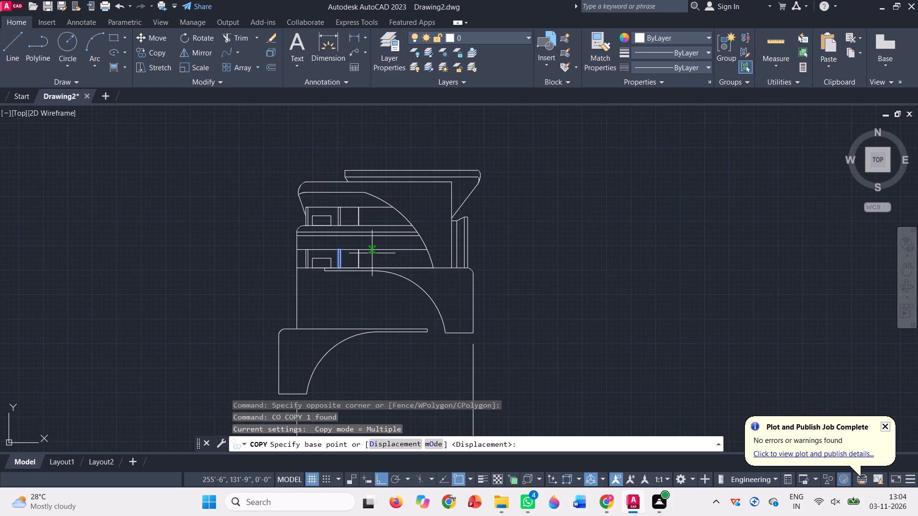
scroll(358, 244, "up", 4)
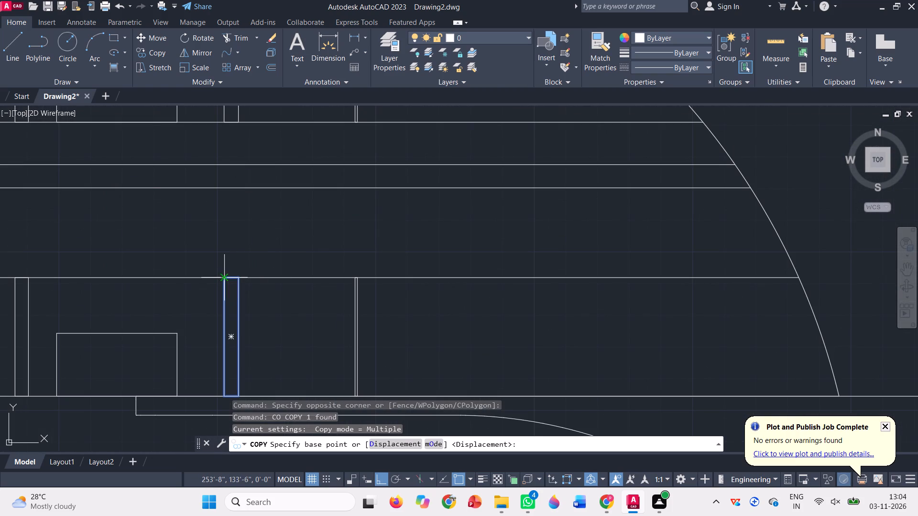
left_click(223, 276)
scroll(277, 195, "down", 2)
scroll(255, 288, "up", 3)
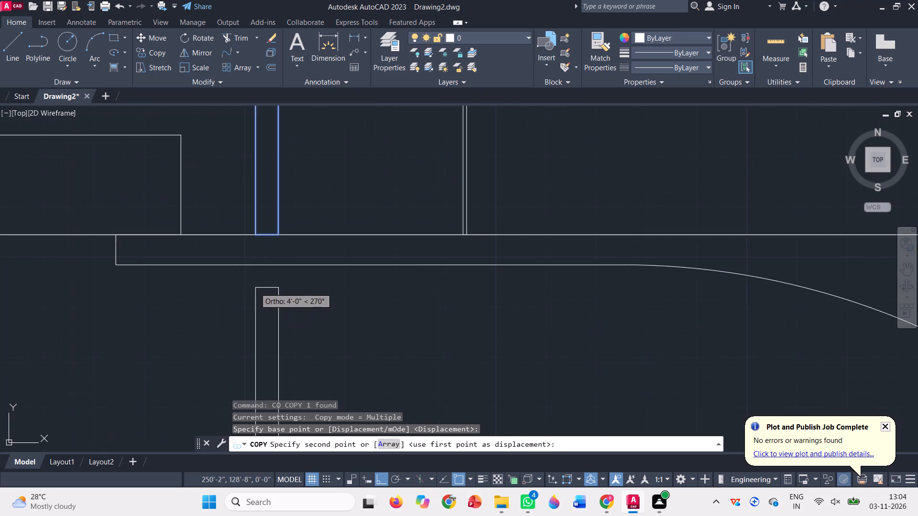
left_click(253, 267)
scroll(310, 118, "down", 2)
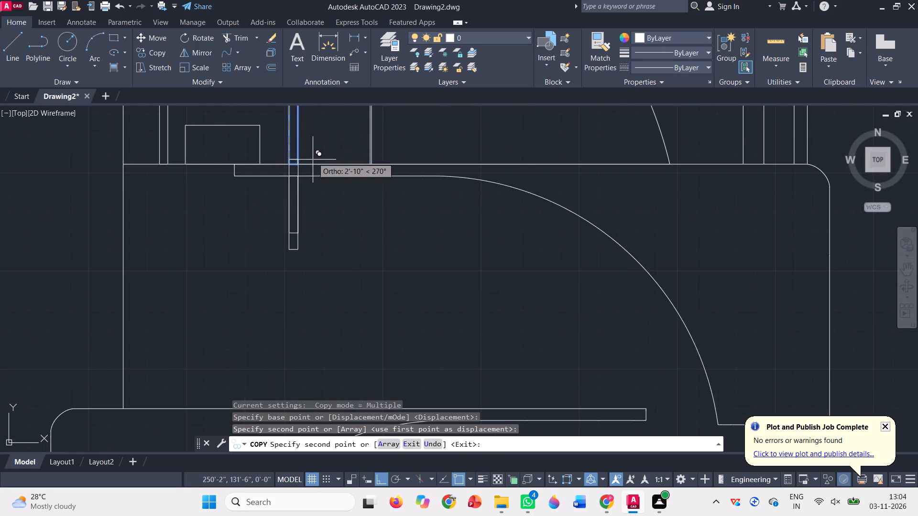
scroll(312, 163, "down", 1)
scroll(309, 241, "down", 1)
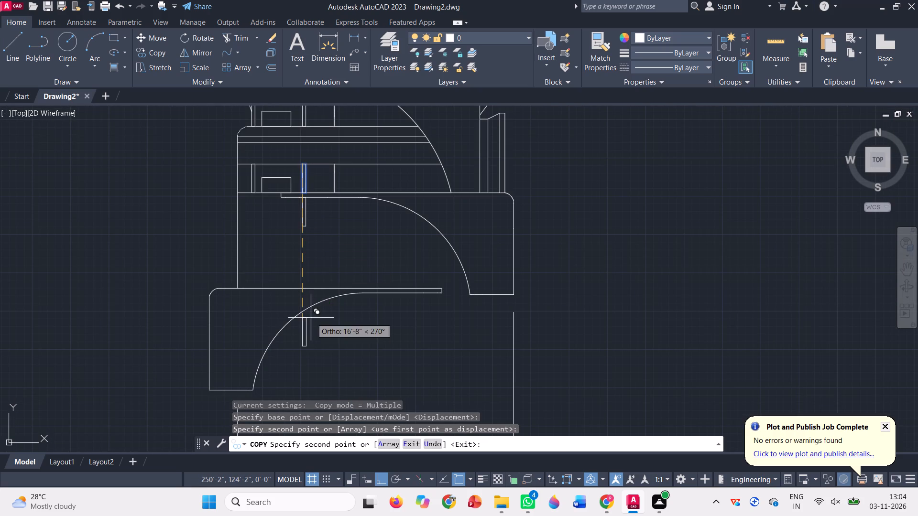
key("Escape")
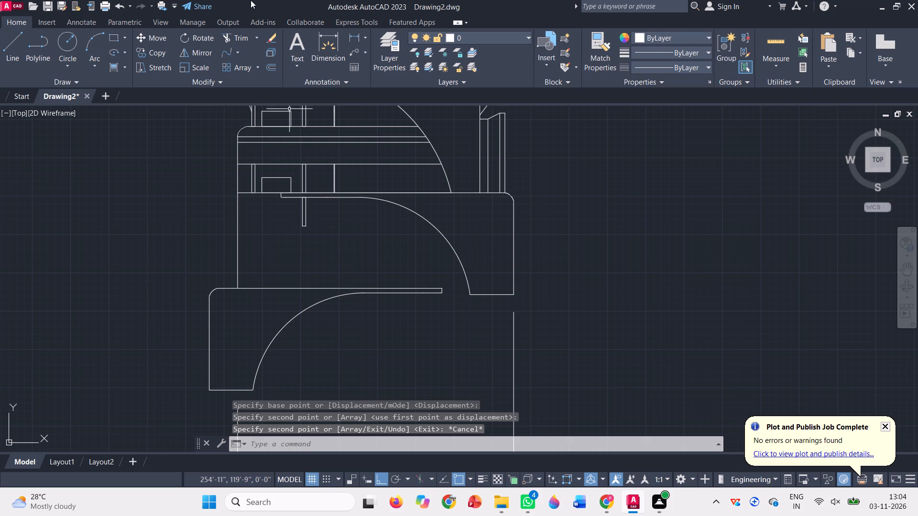
Trim away the bottom edge of the copied post under the upper curved frame.
left_click(237, 36)
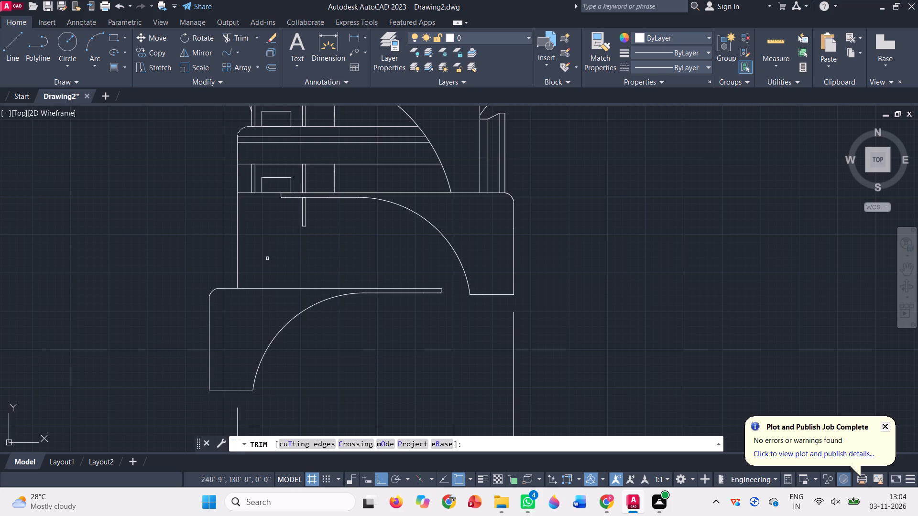
scroll(306, 225, "up", 2)
left_click(297, 220)
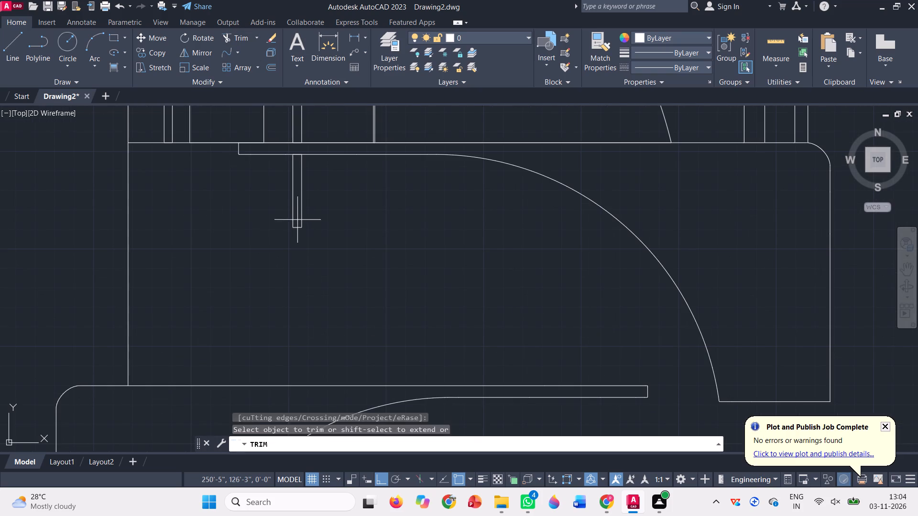
left_click(300, 248)
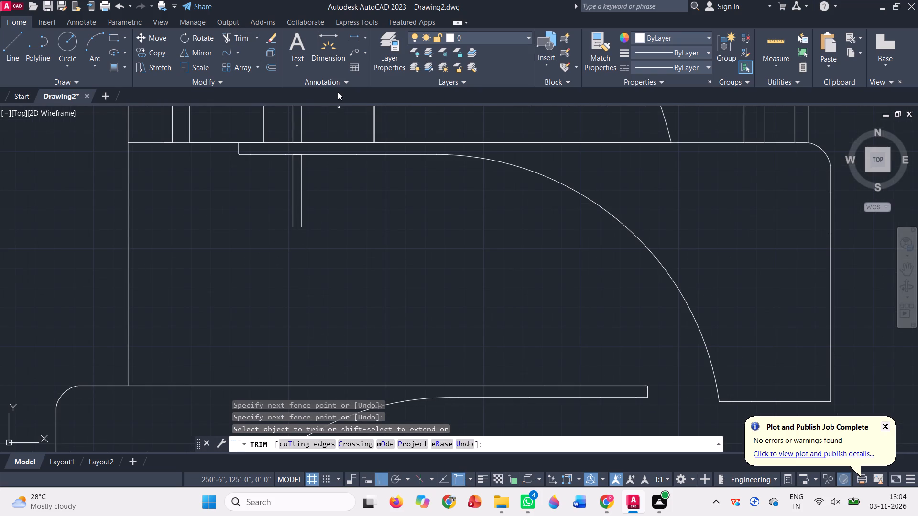
key("Escape")
Extend both sides of the copied post down to the top edge of the lower curved frame.
left_click(257, 41)
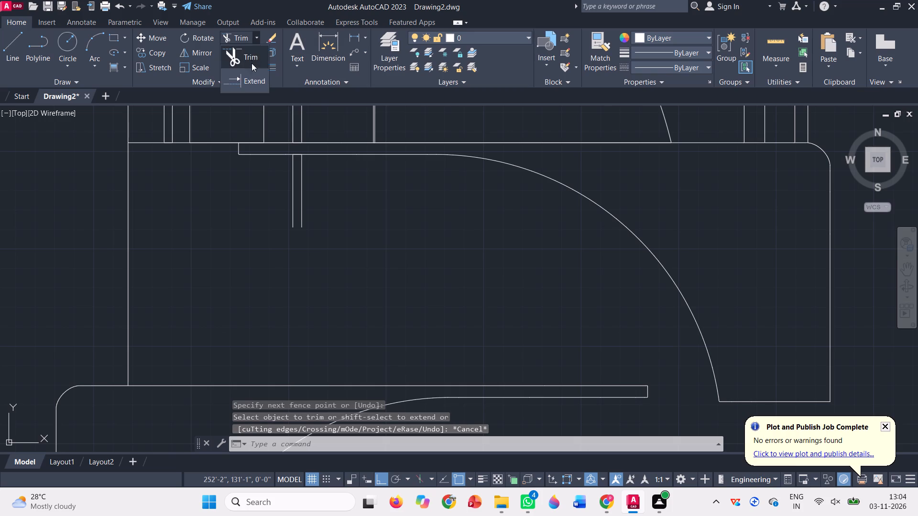
left_click(251, 82)
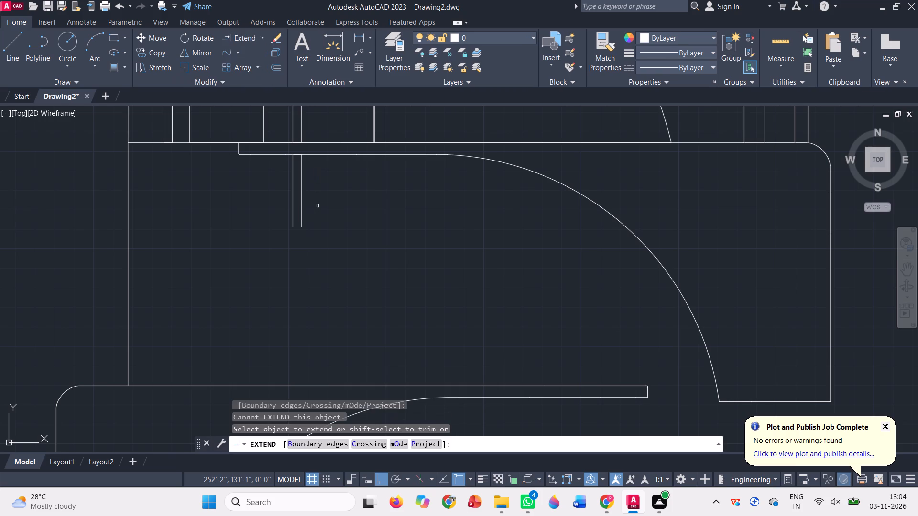
left_click(329, 225)
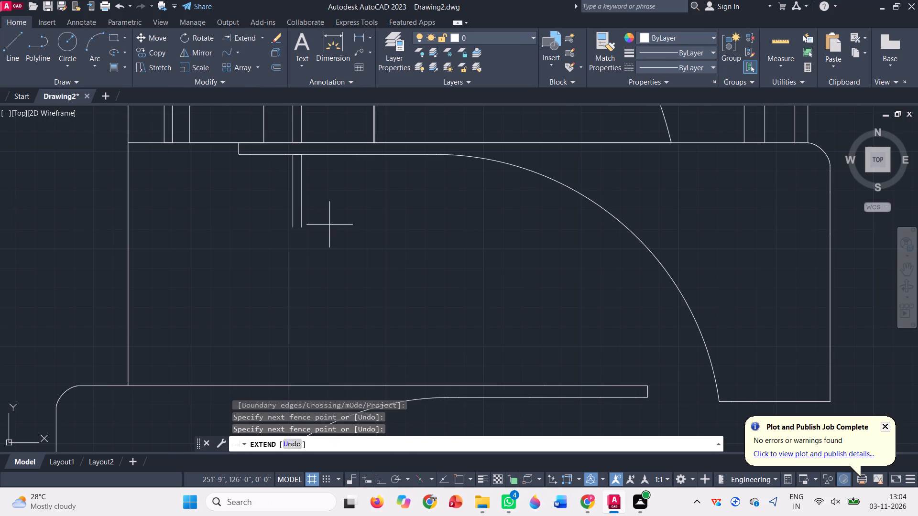
left_click(242, 215)
scroll(378, 226, "down", 1)
key("Escape")
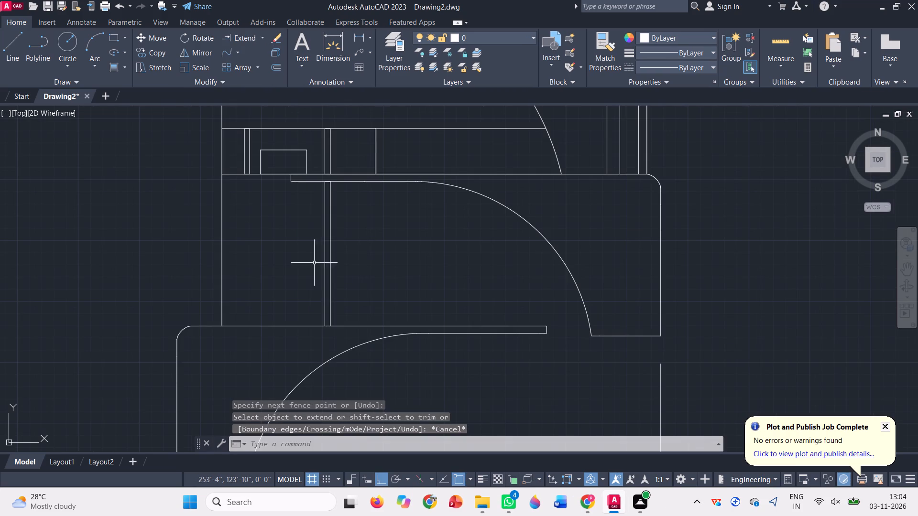
Copy the small rectangle above the upper curved frame straight down into the wall area below that frame.
scroll(284, 255, "down", 1)
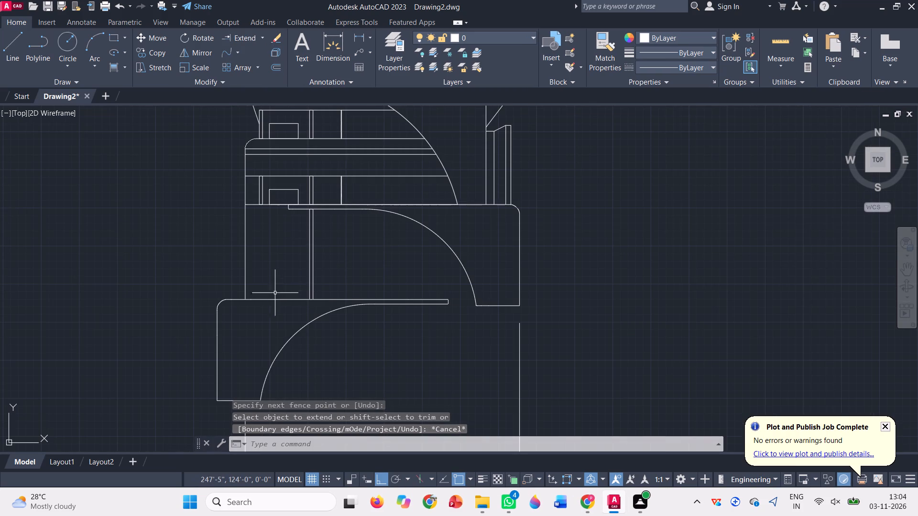
scroll(275, 293, "down", 1)
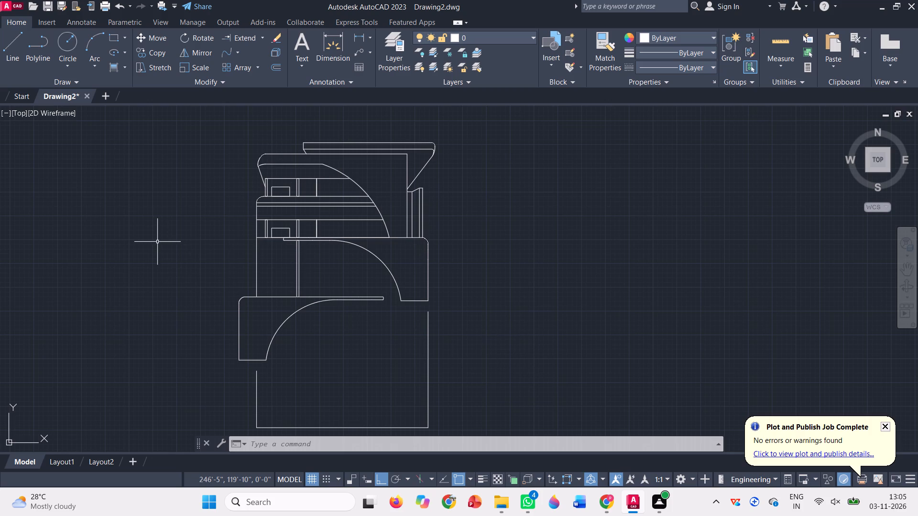
scroll(294, 231, "up", 3)
left_click(278, 226)
left_click(267, 220)
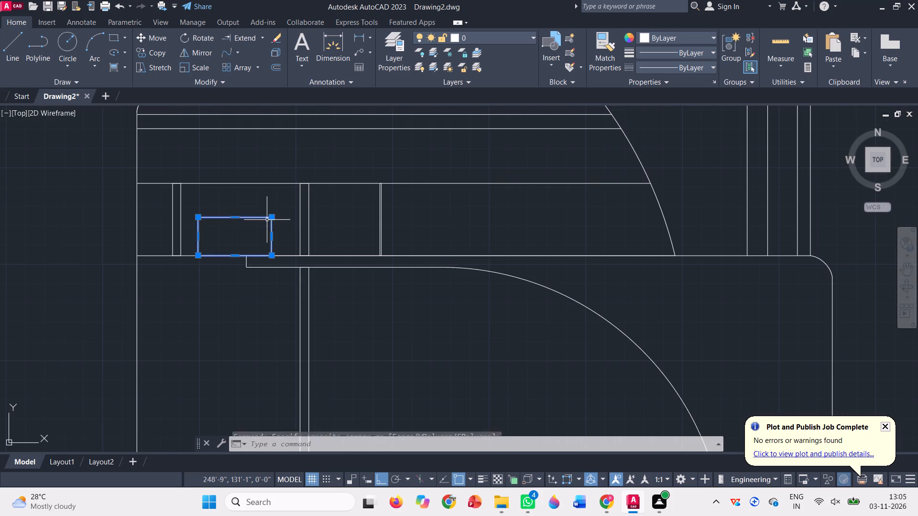
scroll(306, 215, "down", 2)
key("m")
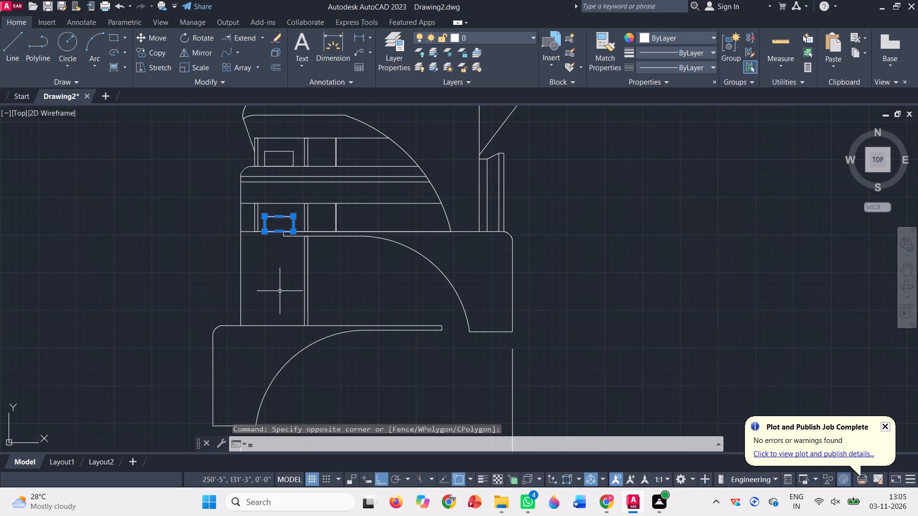
key("BackSpace")
type("co")
key("space")
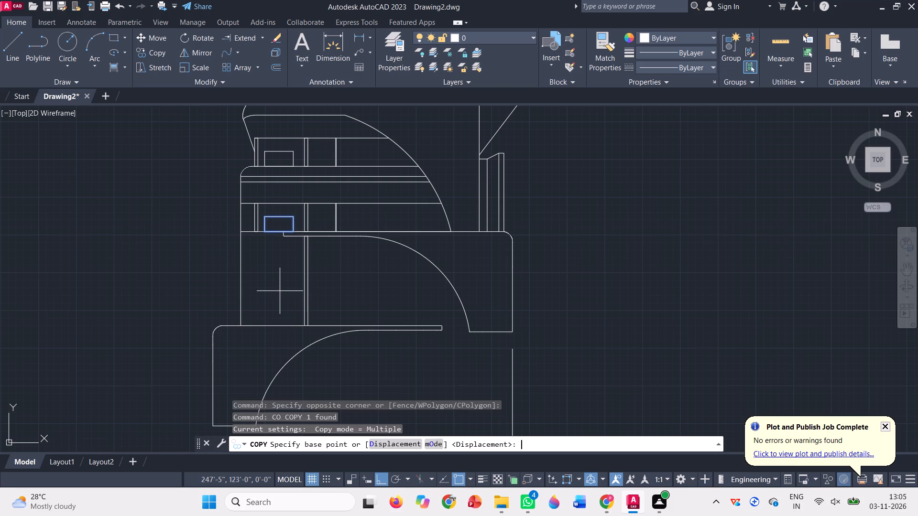
scroll(309, 203, "up", 2)
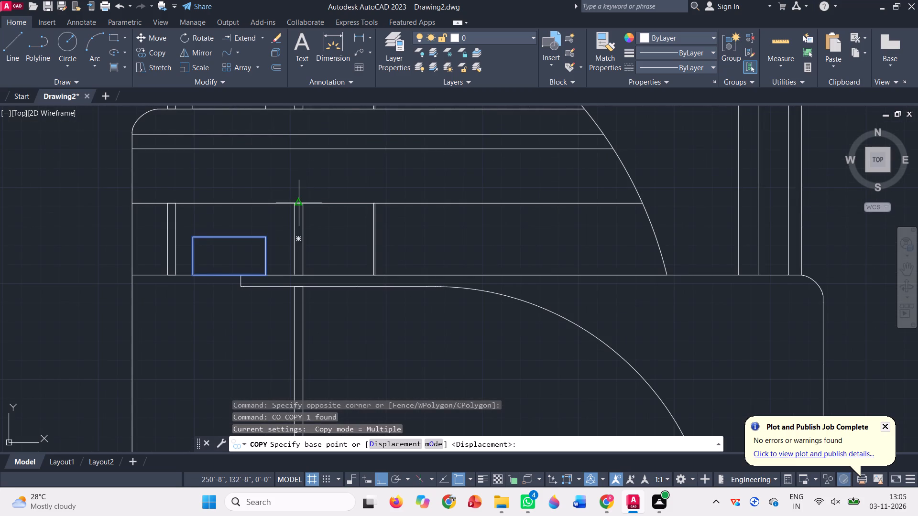
left_click(293, 205)
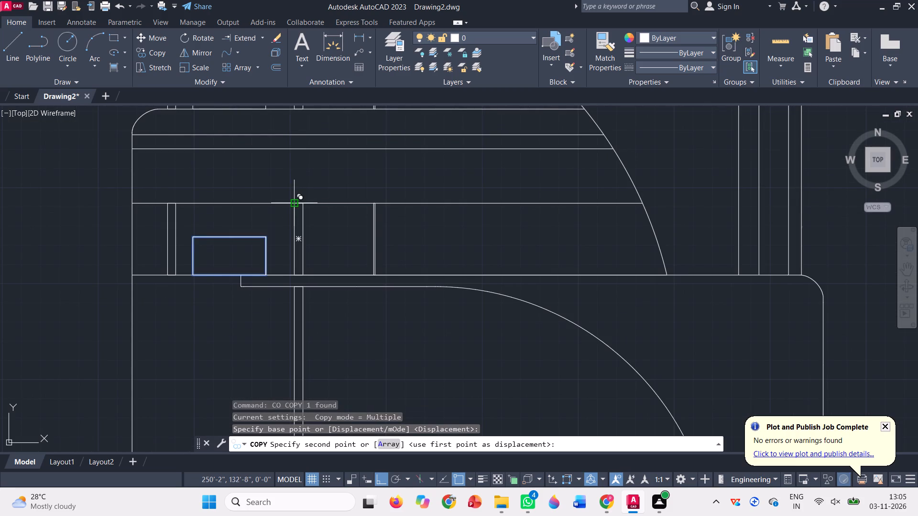
left_click(293, 288)
key("space")
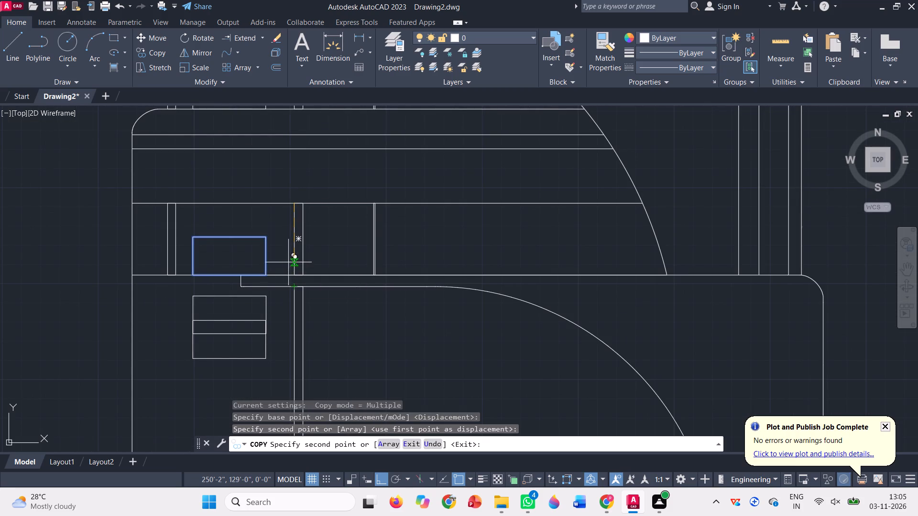
Trim away the bottom edge of the copied rectangle below the upper curved frame.
scroll(297, 253, "down", 1)
left_click(258, 41)
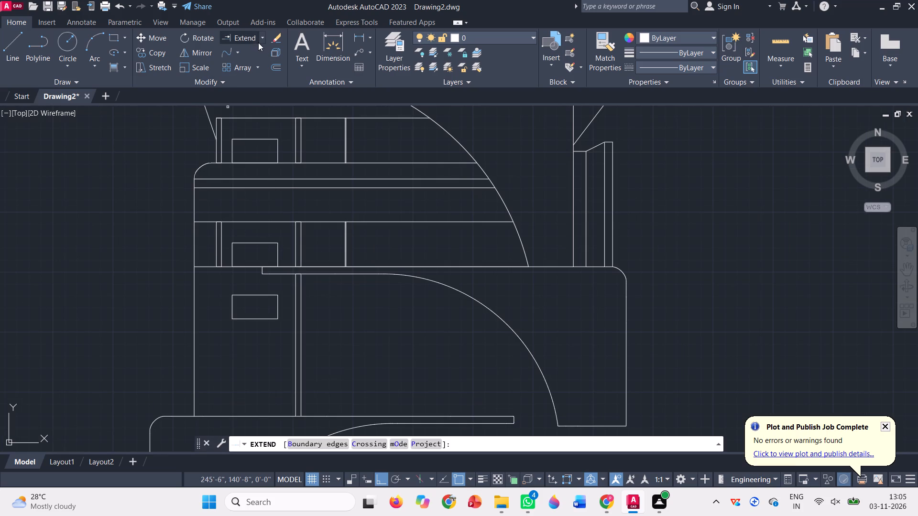
left_click(260, 39)
left_click(256, 56)
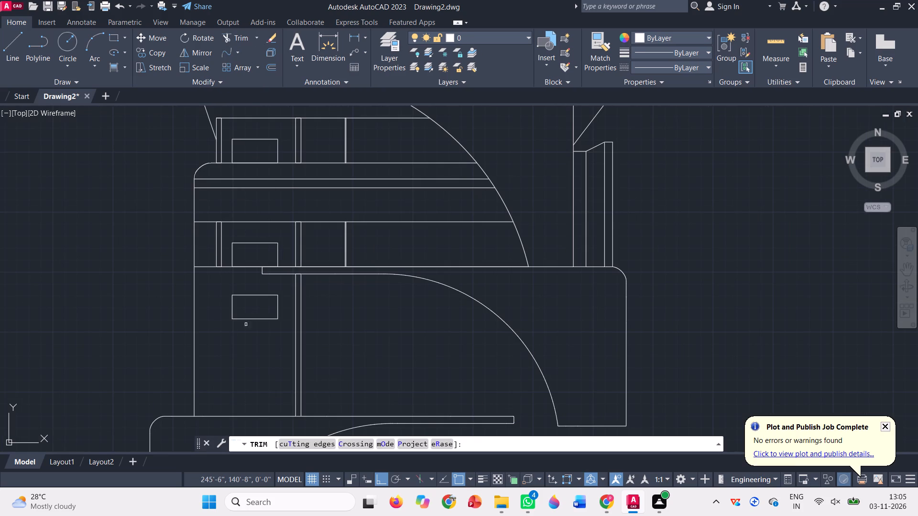
left_click(252, 315)
left_click(242, 355)
key("Escape")
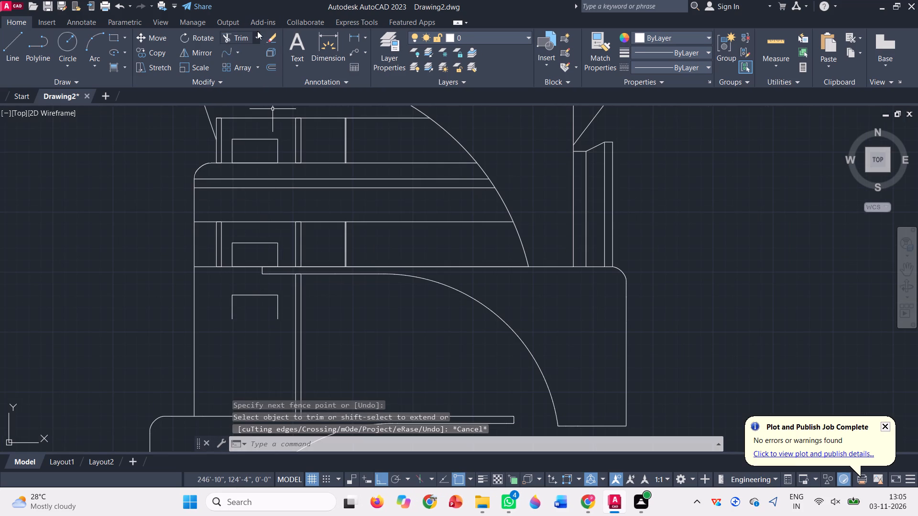
Extend both sides of the copied rectangle down to the top edge of the lower curved frame to form a door outline.
left_click(257, 31)
left_click(250, 80)
left_click(222, 312)
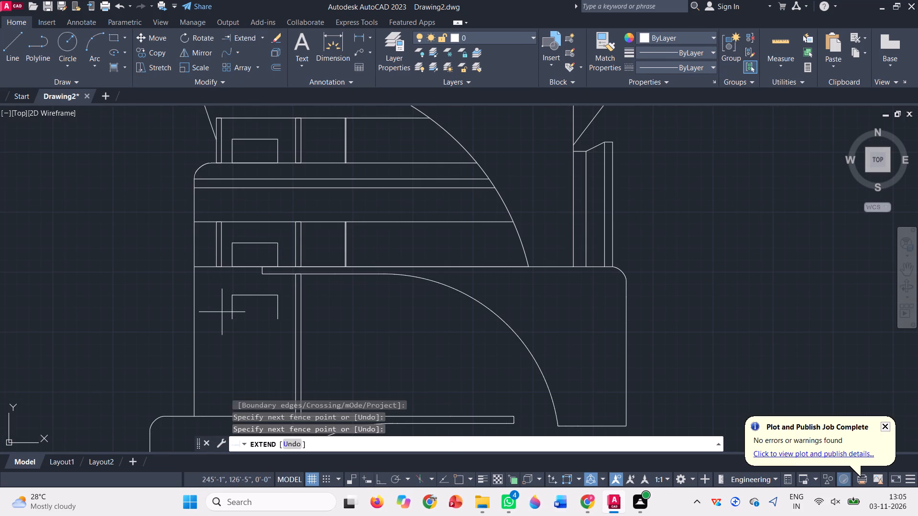
left_click(293, 311)
scroll(282, 314, "down", 2)
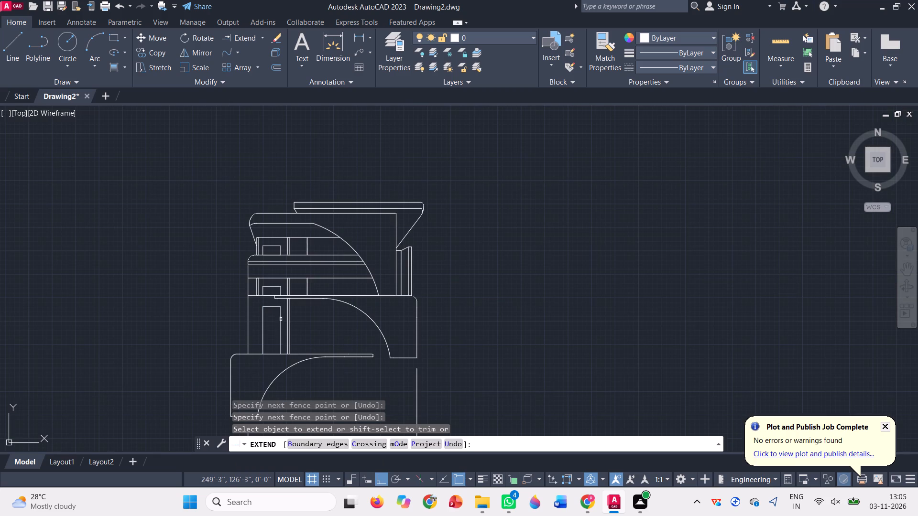
key("space")
Move the tall door outline straight down a short distance, lowering its top edge.
scroll(272, 305, "up", 2)
left_click(274, 317)
left_click(264, 301)
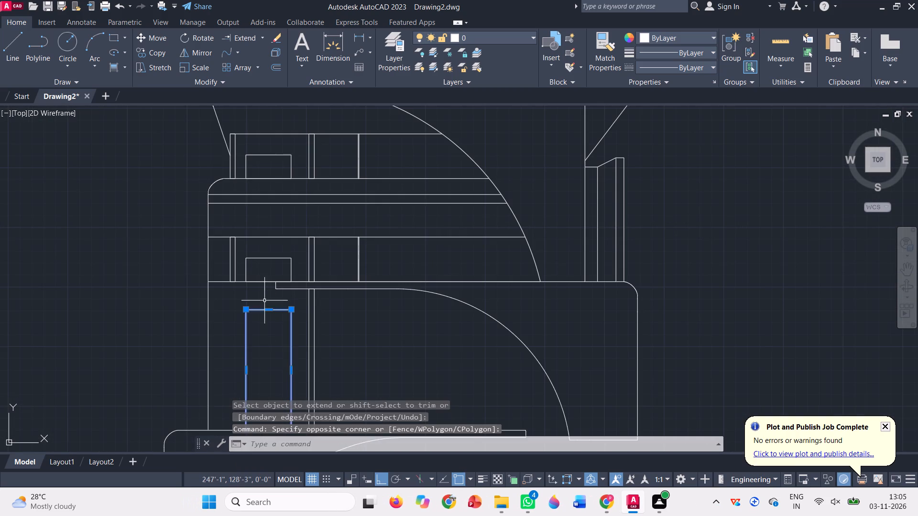
scroll(264, 301, "down", 2)
type("m")
key("space")
scroll(278, 319, "up", 1)
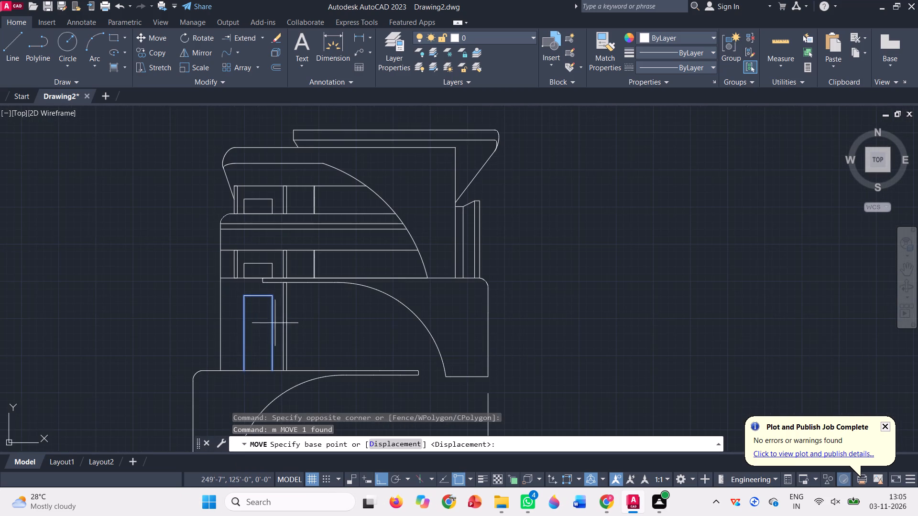
left_click(243, 295)
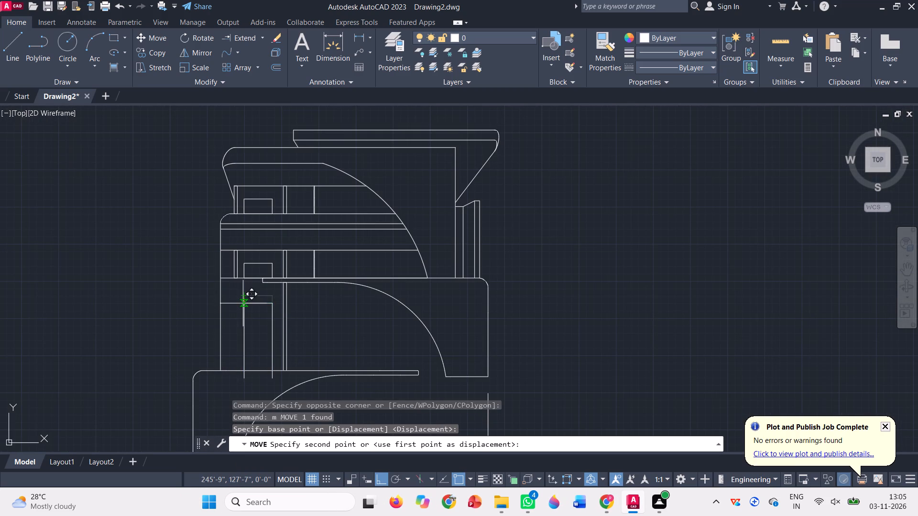
left_click(243, 310)
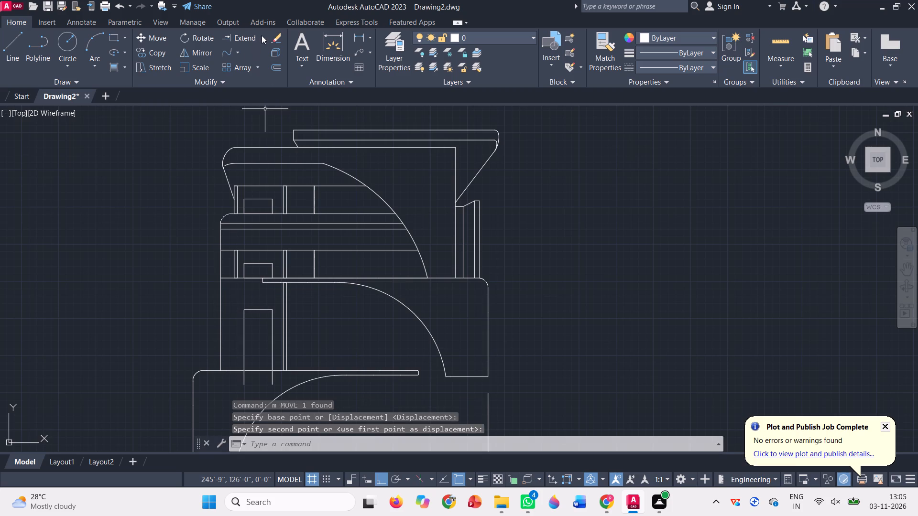
Trim the door outline's two sides where they hang below the top edge of the lower curved frame.
left_click(262, 35)
left_click(258, 60)
scroll(234, 387, "up", 1)
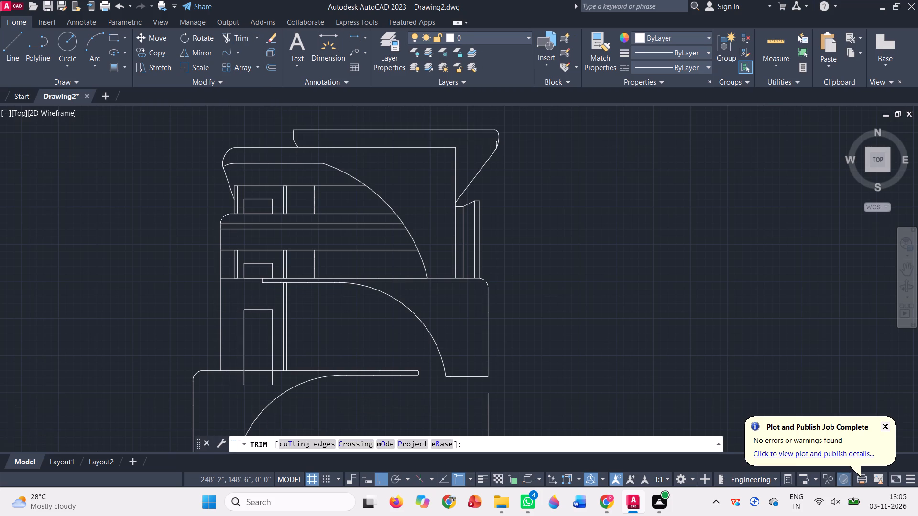
scroll(234, 387, "up", 1)
left_click(235, 380)
left_click(349, 364)
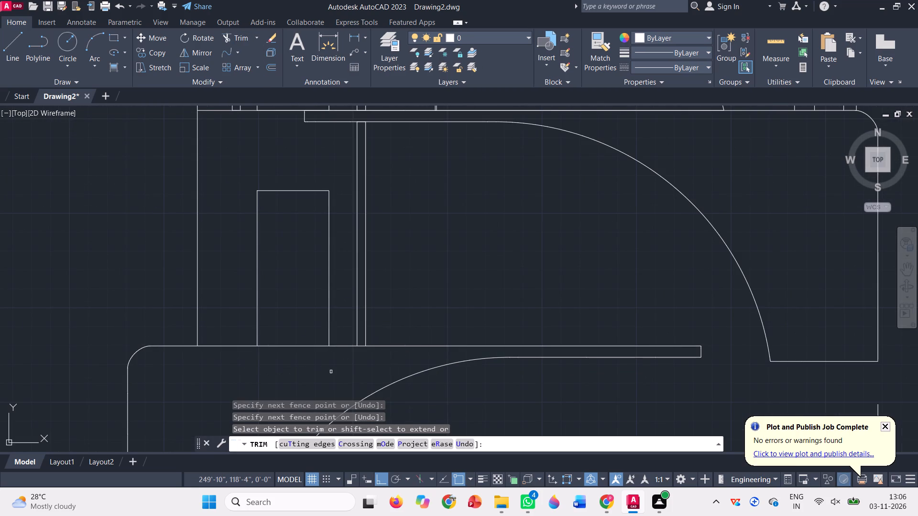
key("Escape")
Copy the thin divider above the upper curved frame to that frame's underside, just before its curve begins.
scroll(328, 370, "down", 2)
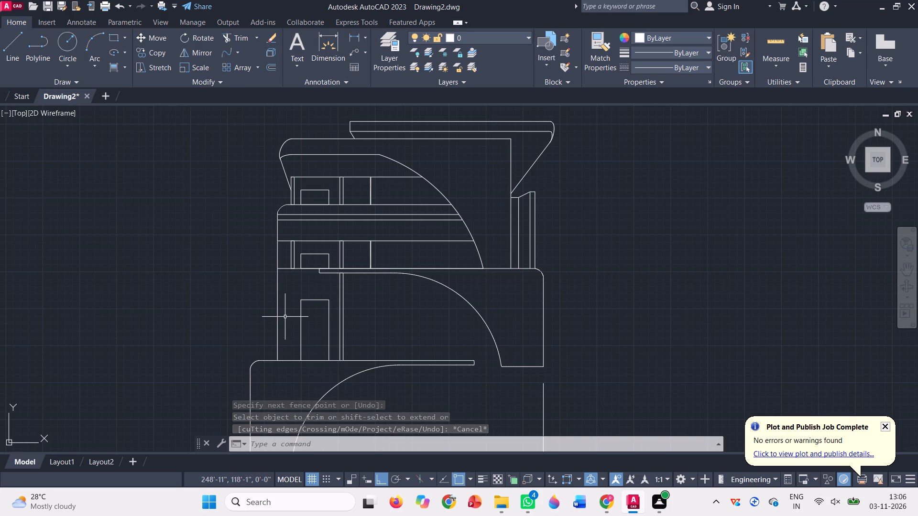
scroll(285, 317, "down", 1)
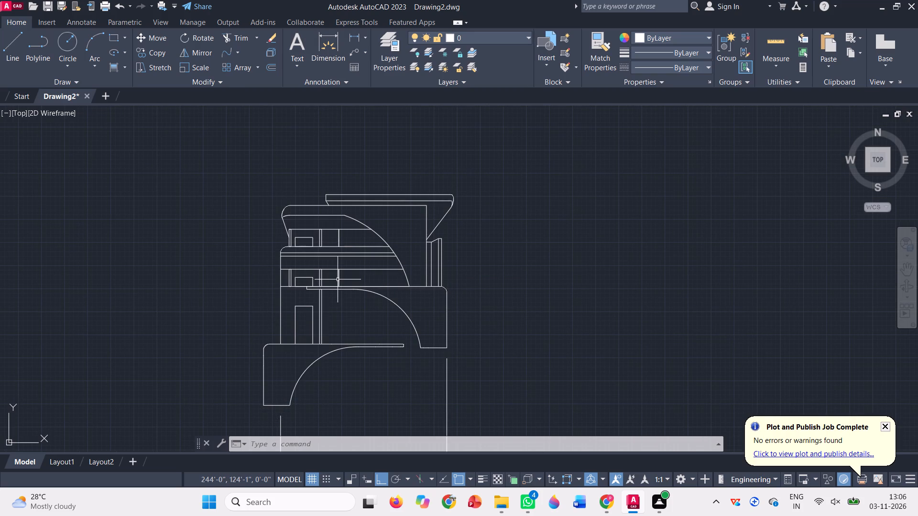
scroll(338, 279, "up", 1)
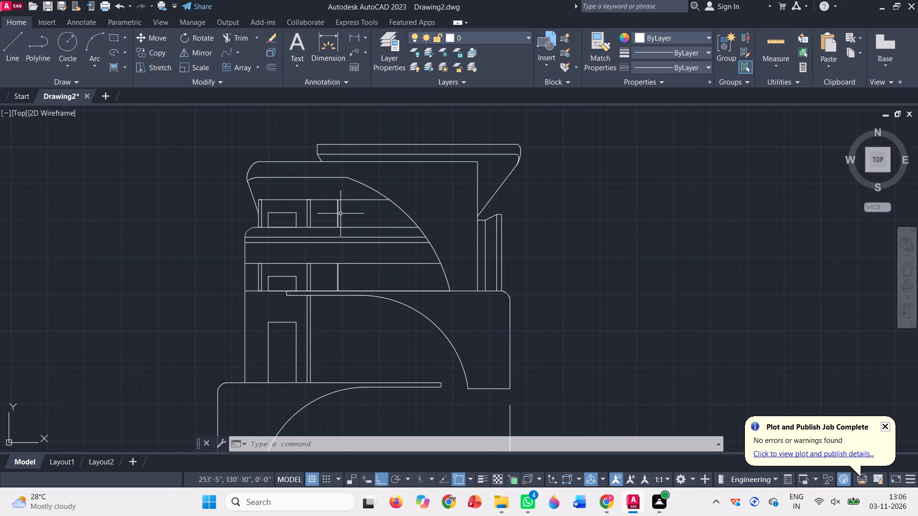
scroll(340, 212, "up", 3)
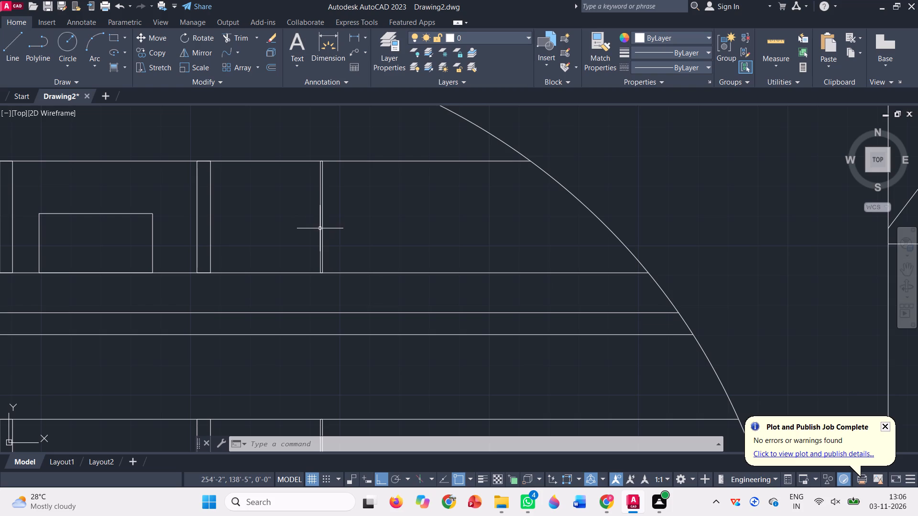
scroll(320, 228, "down", 1)
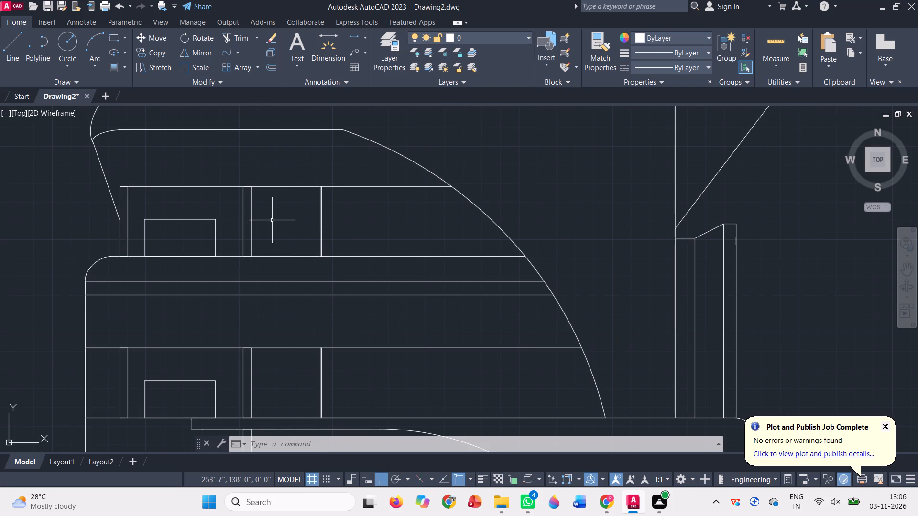
scroll(290, 223, "down", 1)
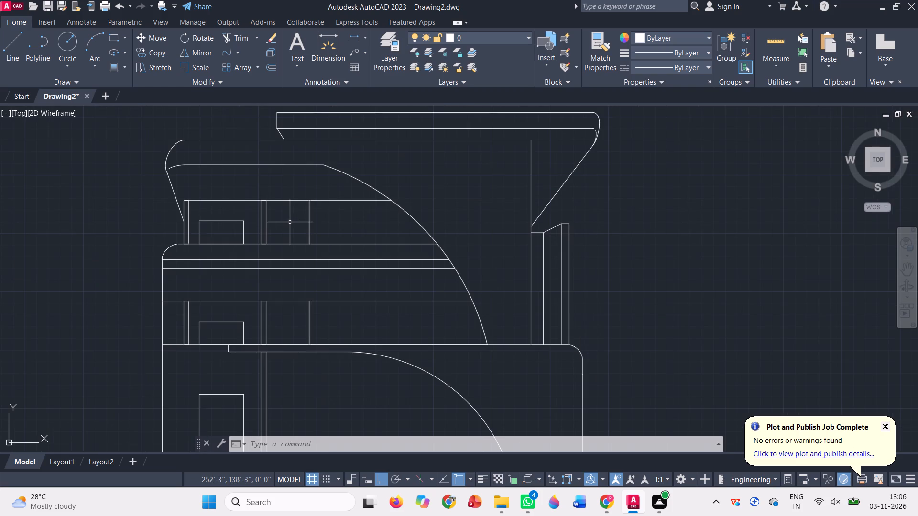
scroll(330, 269, "down", 1)
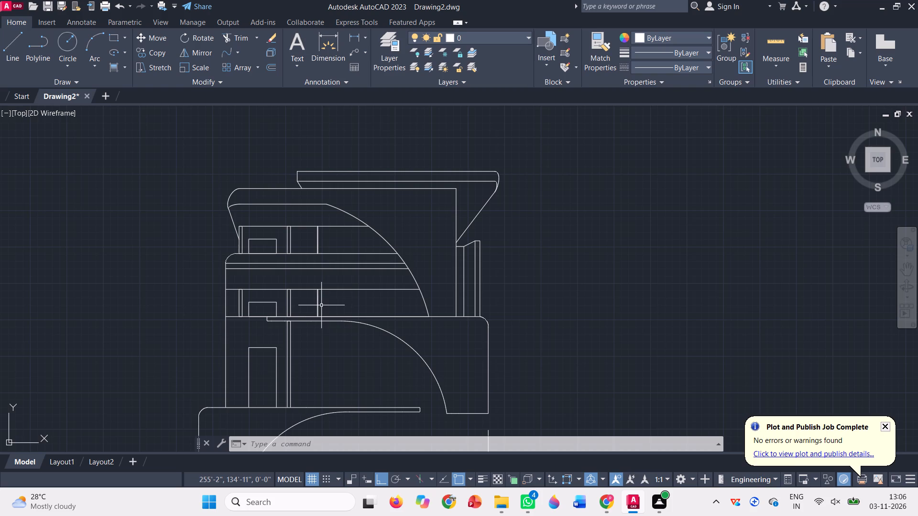
left_click(321, 304)
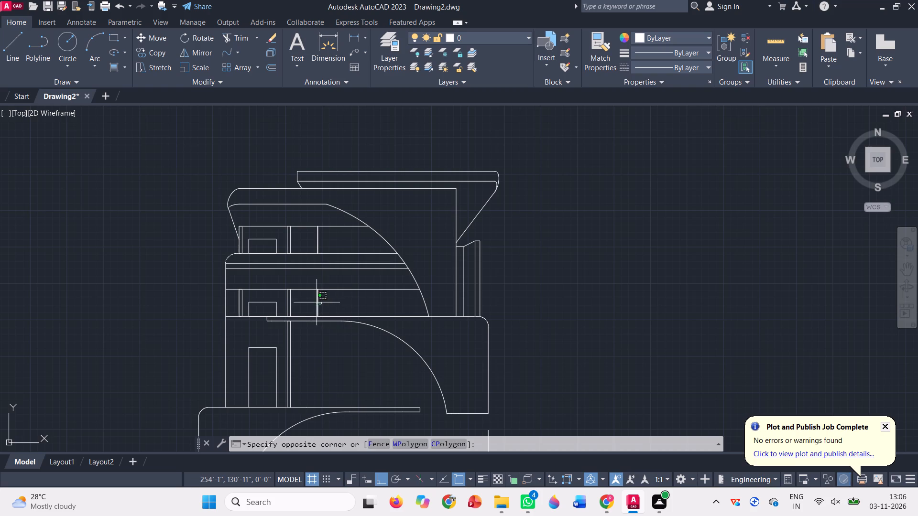
left_click(315, 302)
type("co")
key("space")
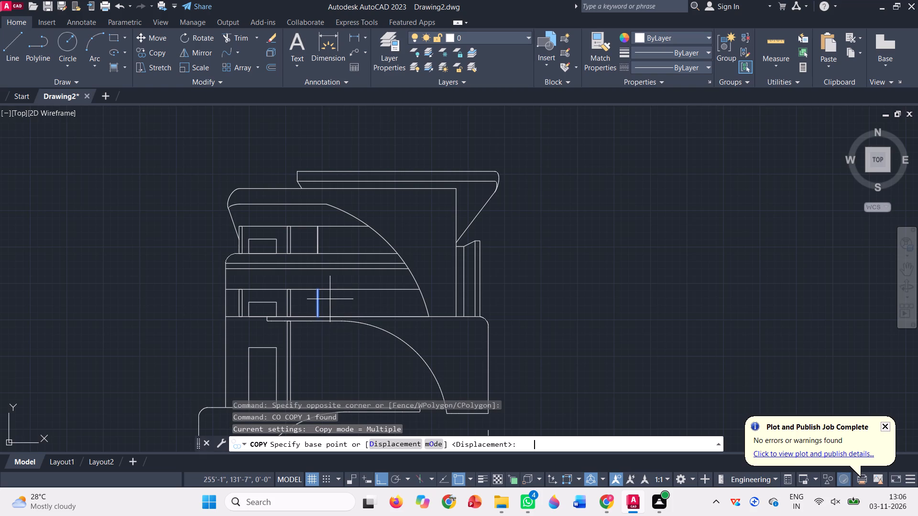
scroll(355, 261, "up", 3)
scroll(168, 394, "up", 3)
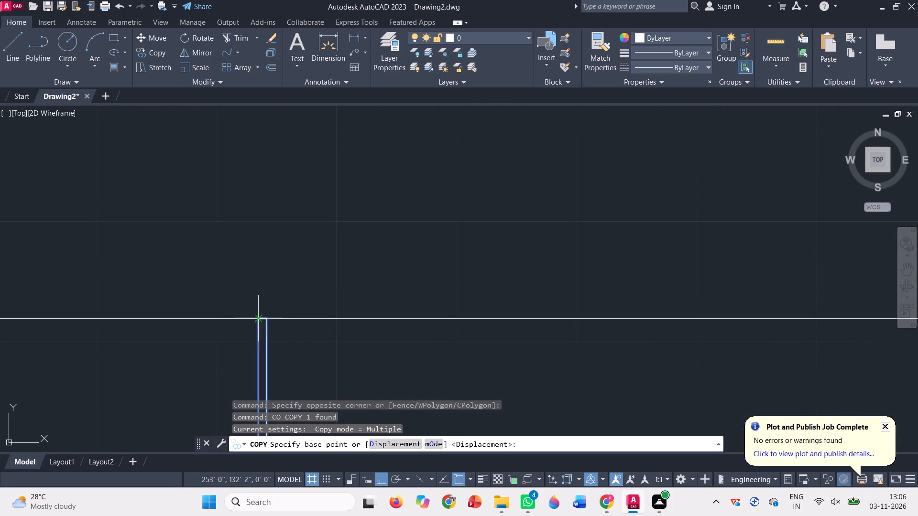
left_click(257, 319)
scroll(296, 217, "down", 5)
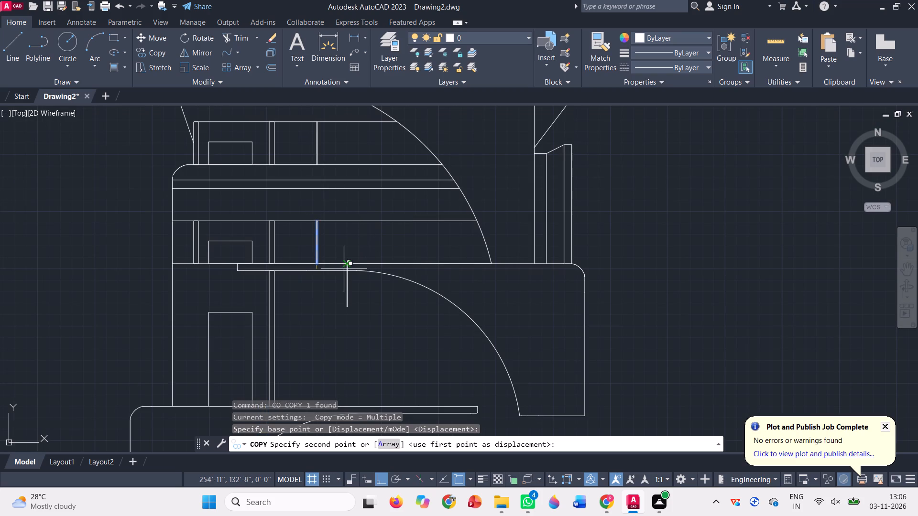
key("F8")
scroll(343, 269, "up", 3)
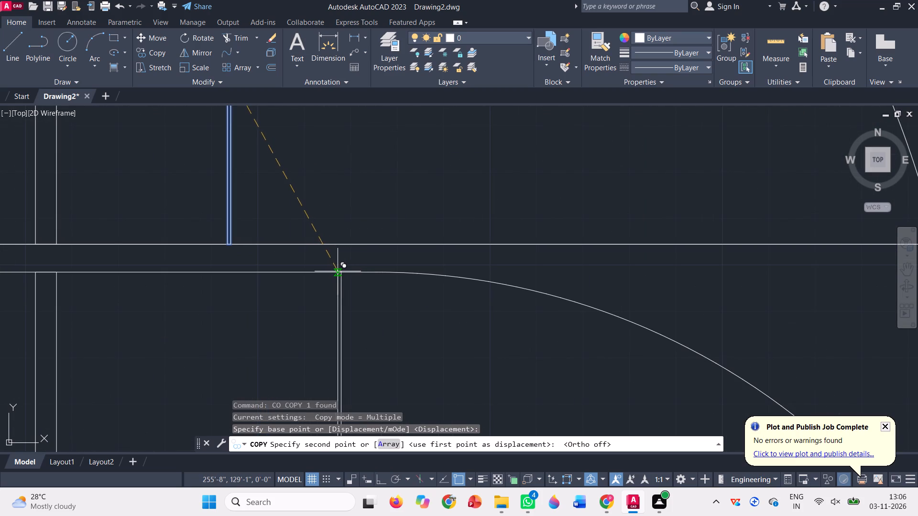
left_click(336, 271)
scroll(347, 183, "down", 4)
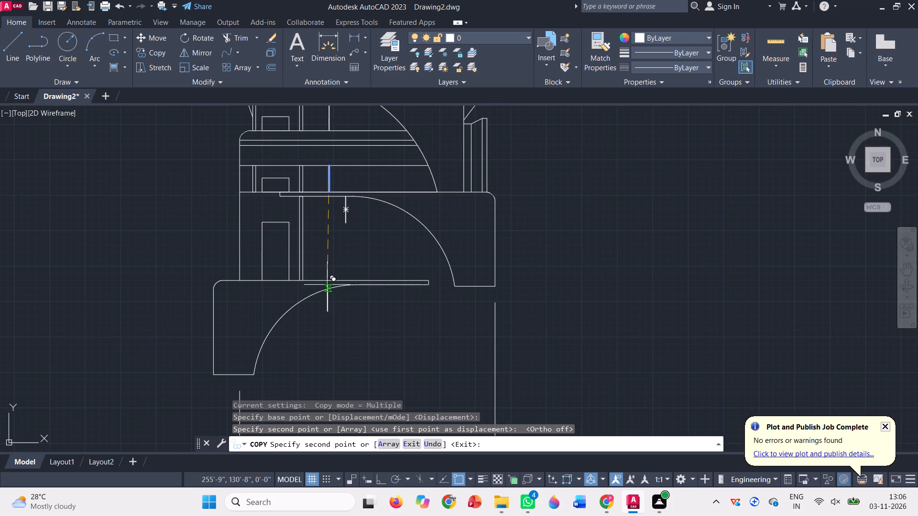
scroll(327, 292, "up", 3)
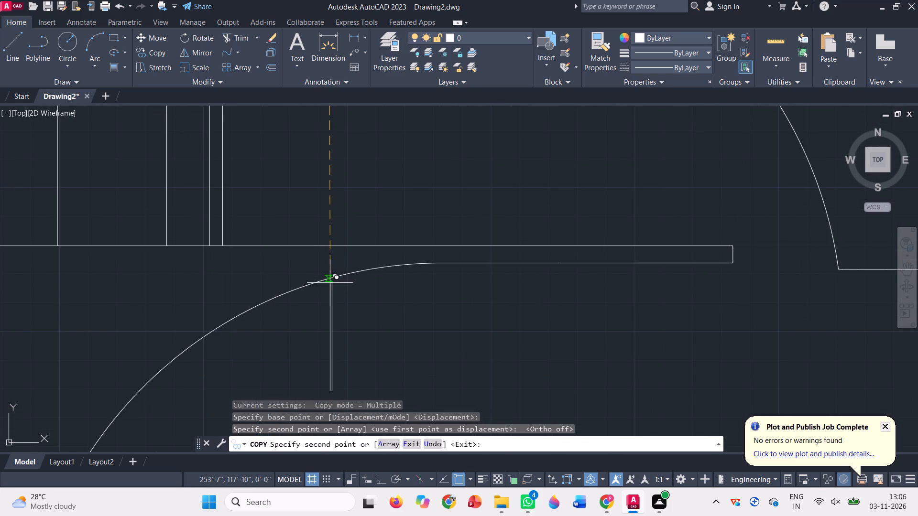
key("F8")
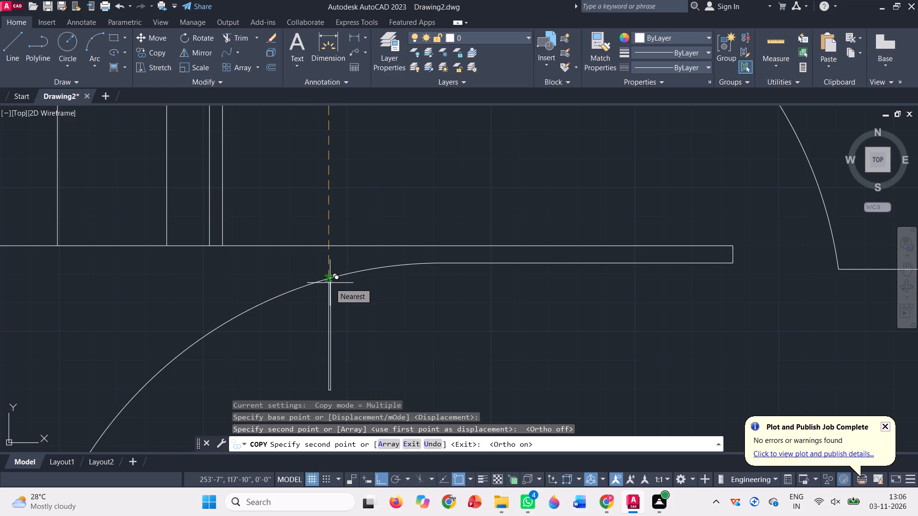
scroll(331, 301, "down", 2)
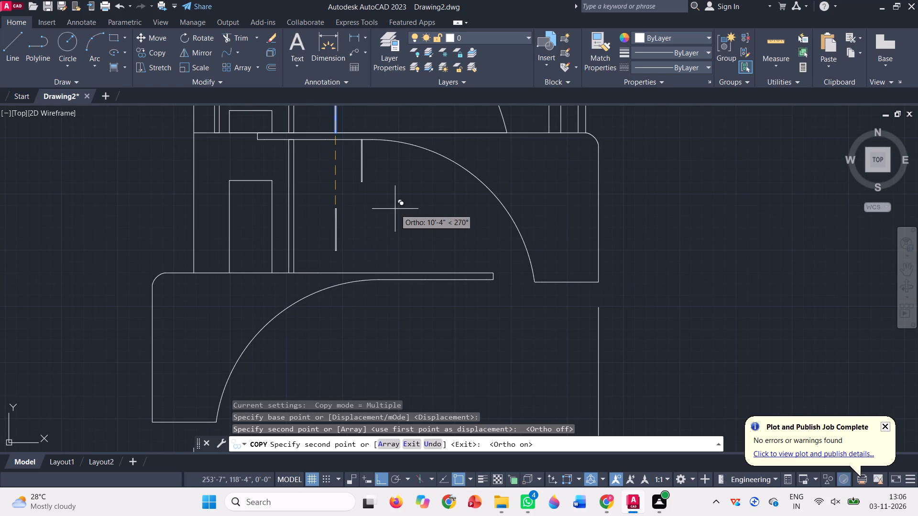
key("Escape")
Copy the new thin divider straight down so its top-left corner meets the lower curved frame's curved underside.
left_click(378, 190)
left_click(360, 176)
type("co")
key("space")
scroll(363, 123, "up", 3)
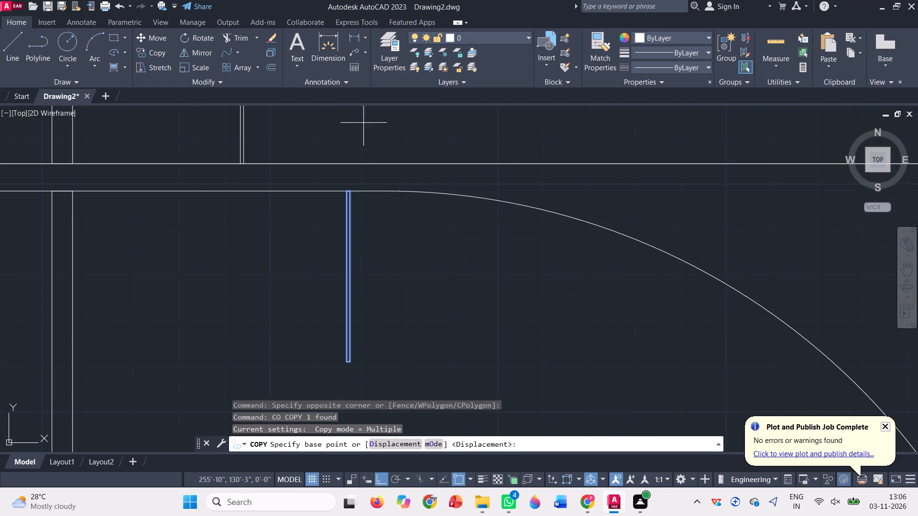
scroll(340, 192, "up", 3)
left_click(359, 185)
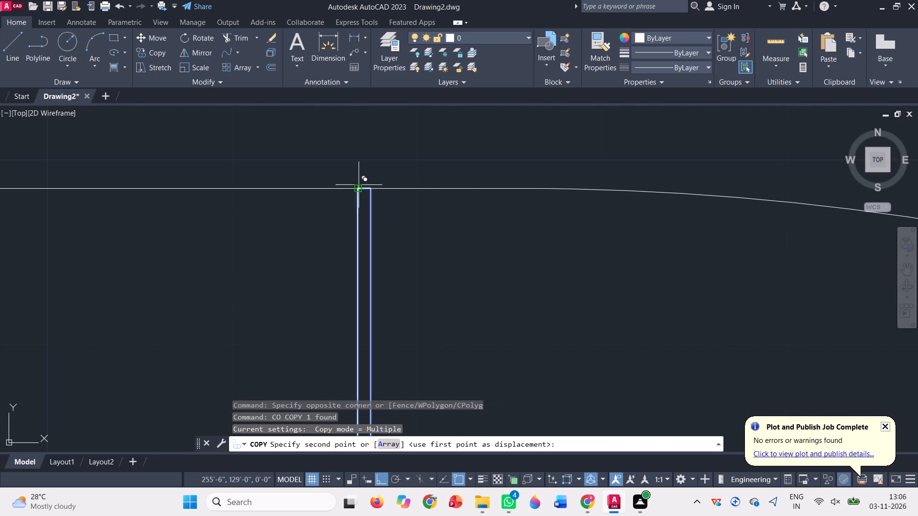
scroll(370, 162, "down", 6)
scroll(367, 303, "up", 3)
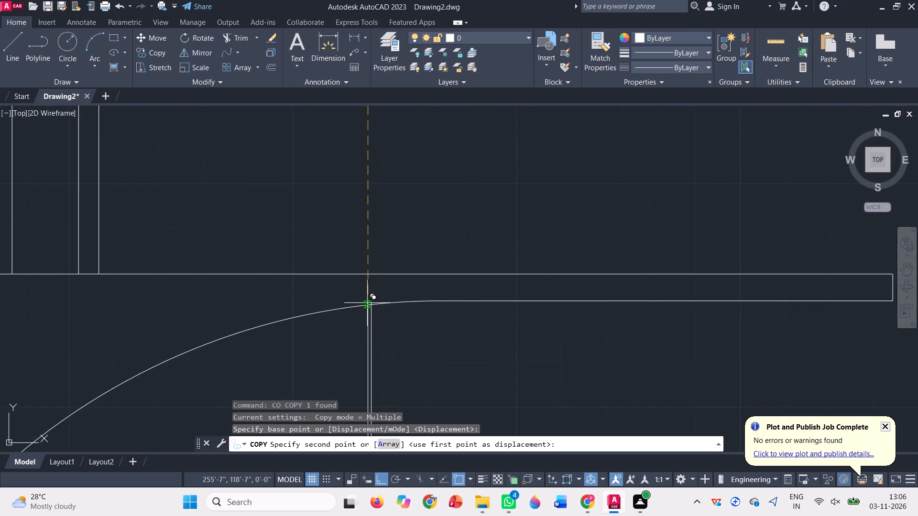
scroll(369, 303, "up", 5)
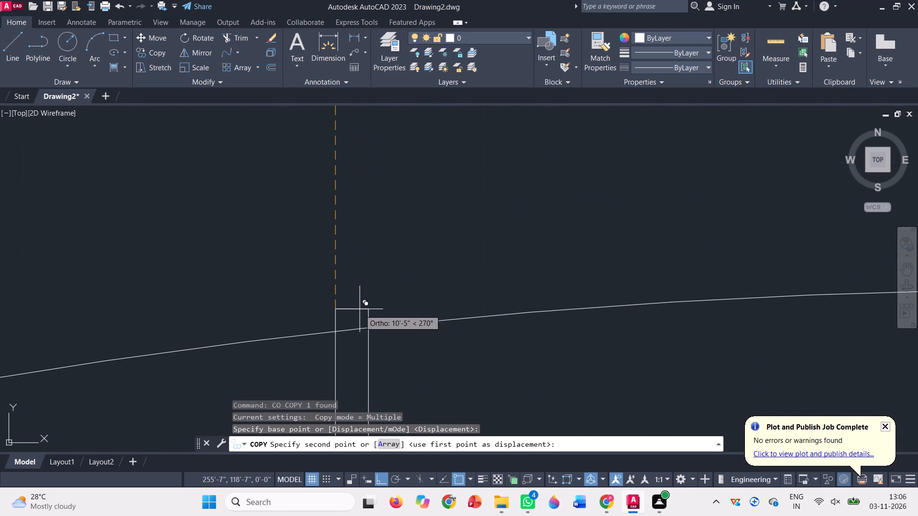
left_click(337, 330)
key("space")
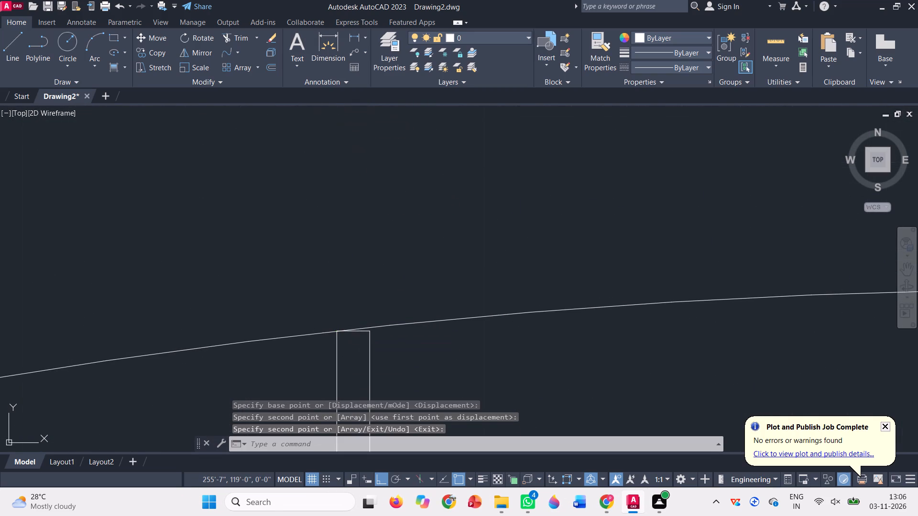
Trim away the short top edge of the thin divider under the lower curved frame.
left_click(242, 39)
scroll(356, 316, "up", 2)
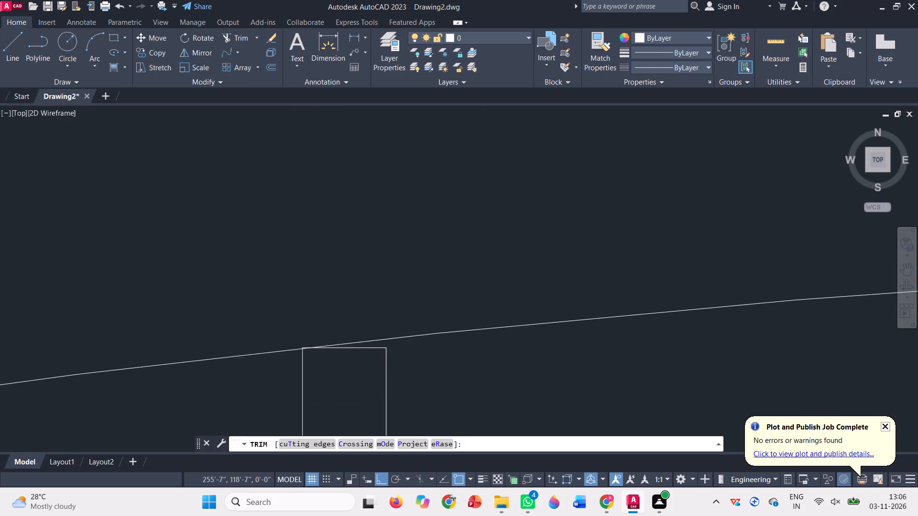
scroll(357, 330, "up", 2)
left_click(352, 383)
left_click(358, 365)
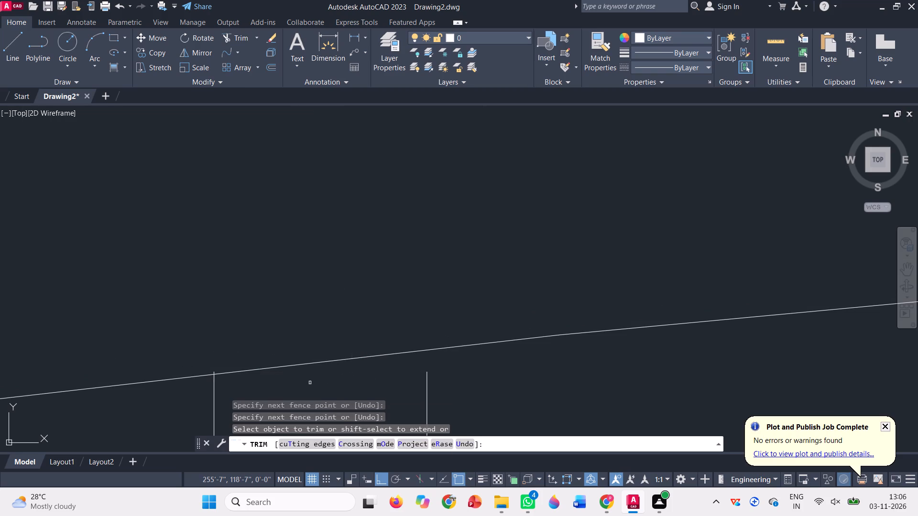
key("Escape")
Move the open-topped divider down slightly so its left side starts on the lower frame's curved underside.
scroll(332, 276, "down", 4)
left_click(314, 343)
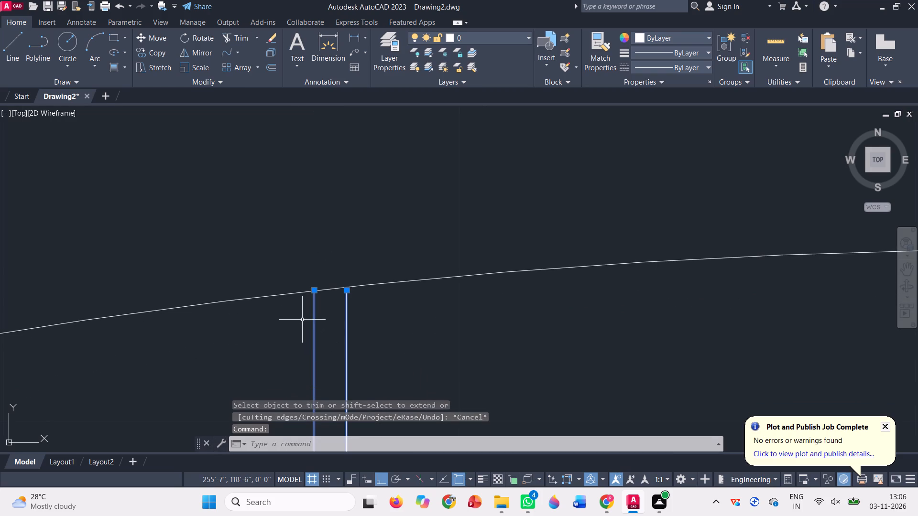
type("m")
key("space")
scroll(315, 300, "up", 4)
scroll(290, 265, "up", 3)
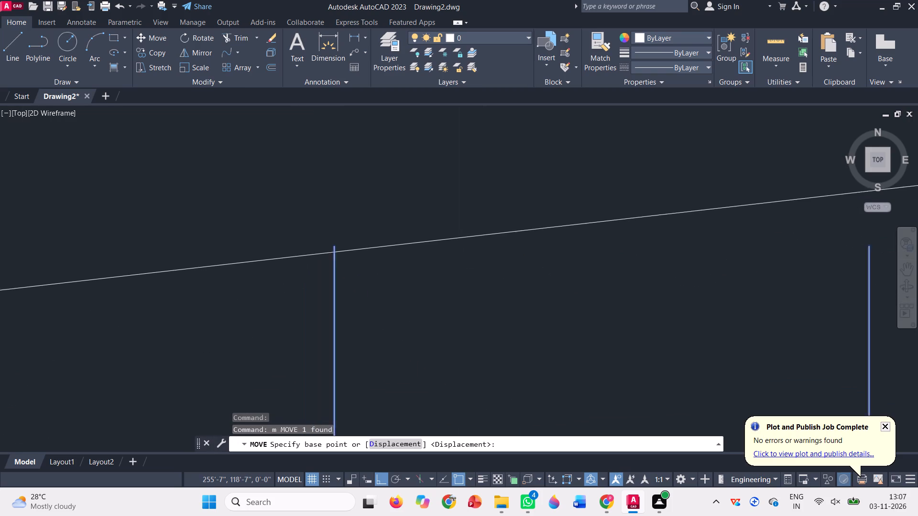
scroll(290, 265, "up", 2)
left_click(401, 214)
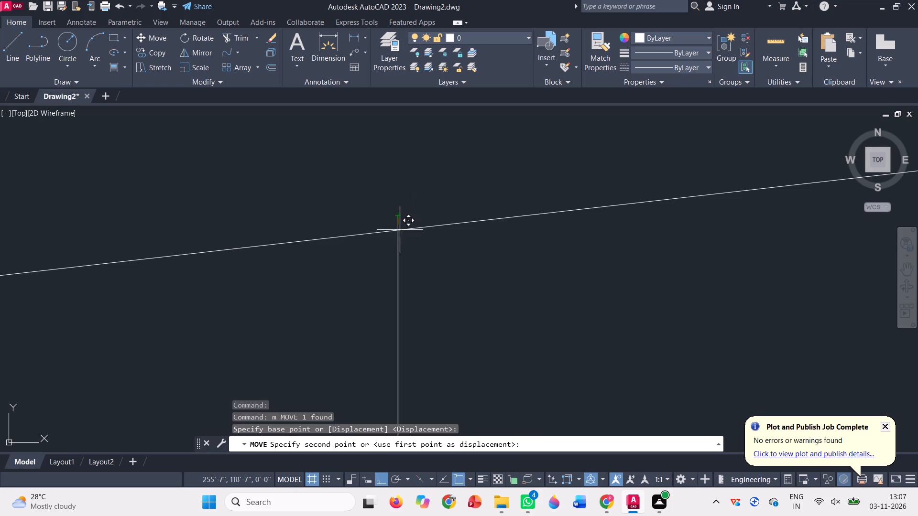
left_click(400, 232)
scroll(317, 244, "down", 3)
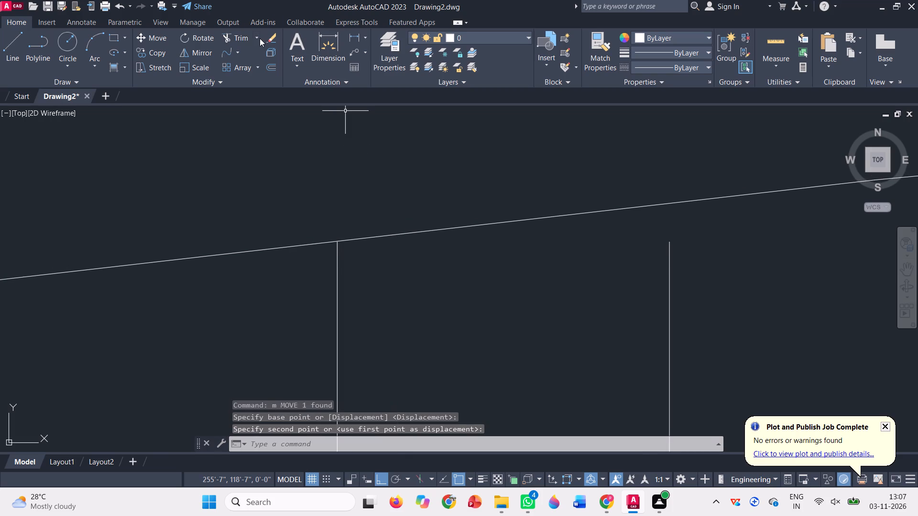
Extend the divider's sides up to the lower frame's curved underside.
left_click(260, 38)
left_click(255, 73)
left_click(298, 315)
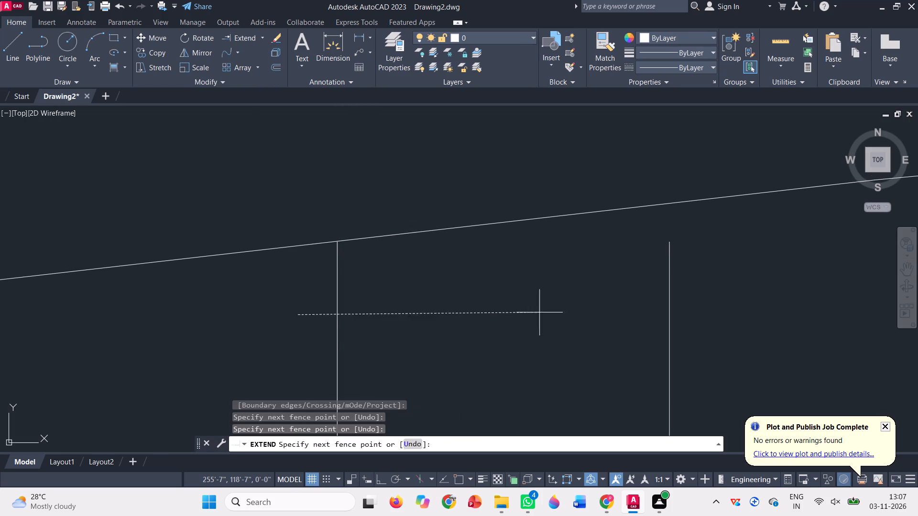
left_click(718, 270)
scroll(339, 242, "up", 2)
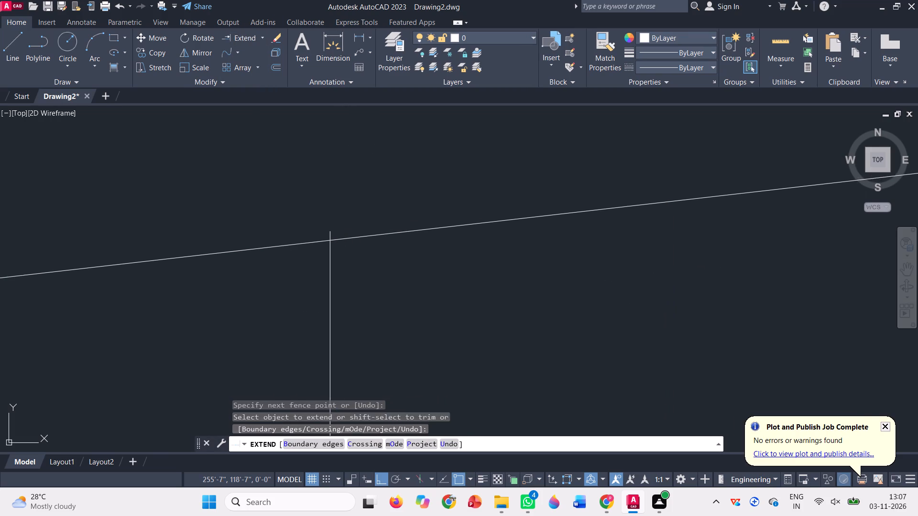
scroll(339, 242, "up", 1)
scroll(284, 179, "down", 10)
scroll(399, 256, "down", 3)
scroll(376, 287, "down", 2)
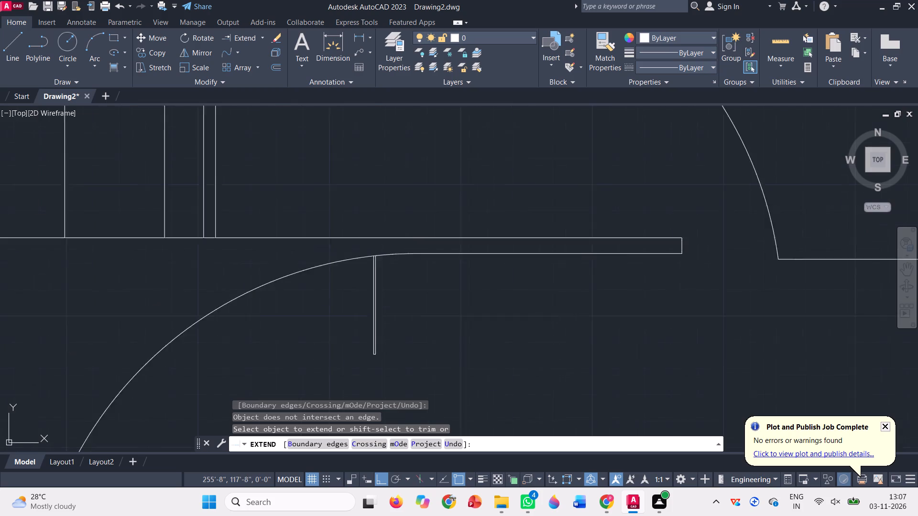
key("Escape")
Trim the tiny end of the divider's left side projecting above the lower frame's curved underside.
scroll(382, 260, "up", 4)
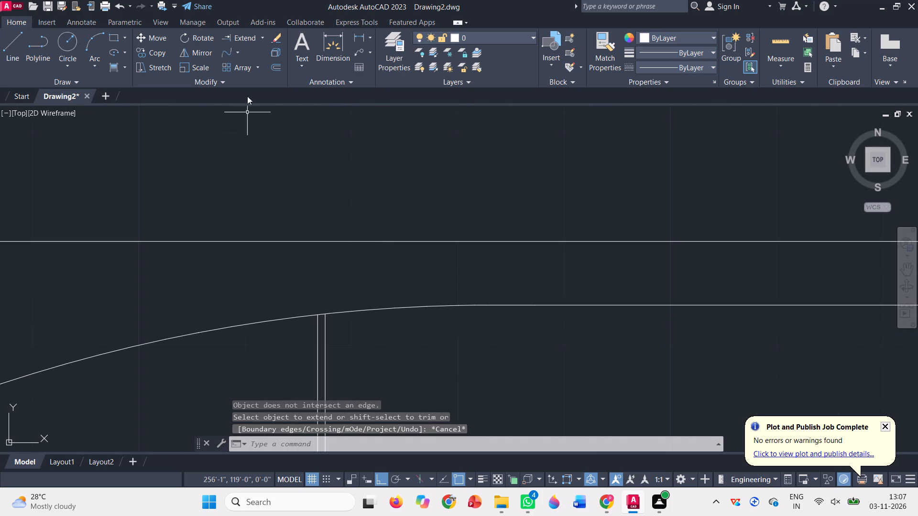
left_click(266, 38)
left_click(261, 62)
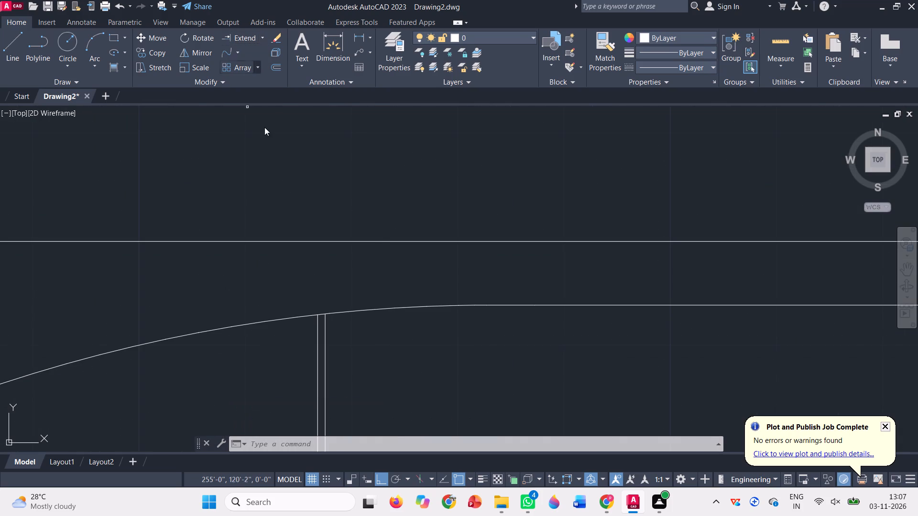
scroll(320, 306, "up", 4)
scroll(295, 354, "up", 4)
scroll(357, 273, "down", 2)
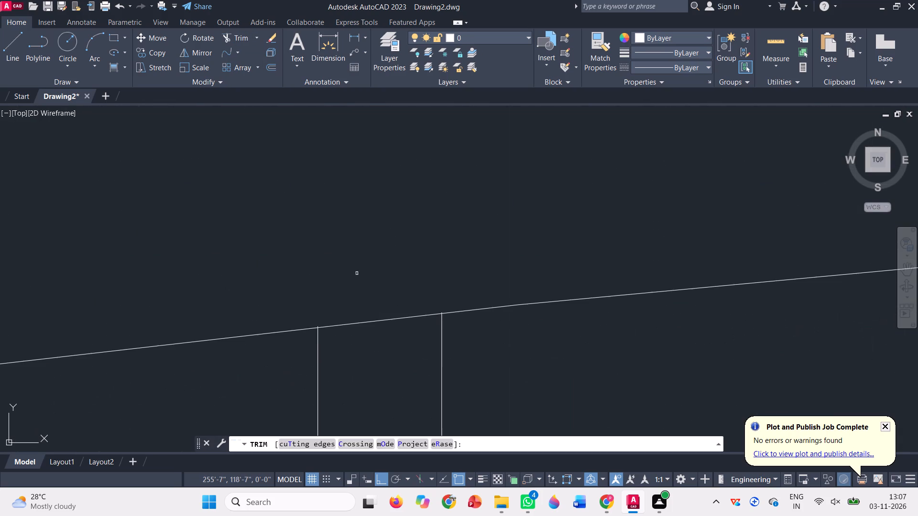
scroll(315, 343, "up", 5)
scroll(340, 182, "up", 3)
left_click(246, 206)
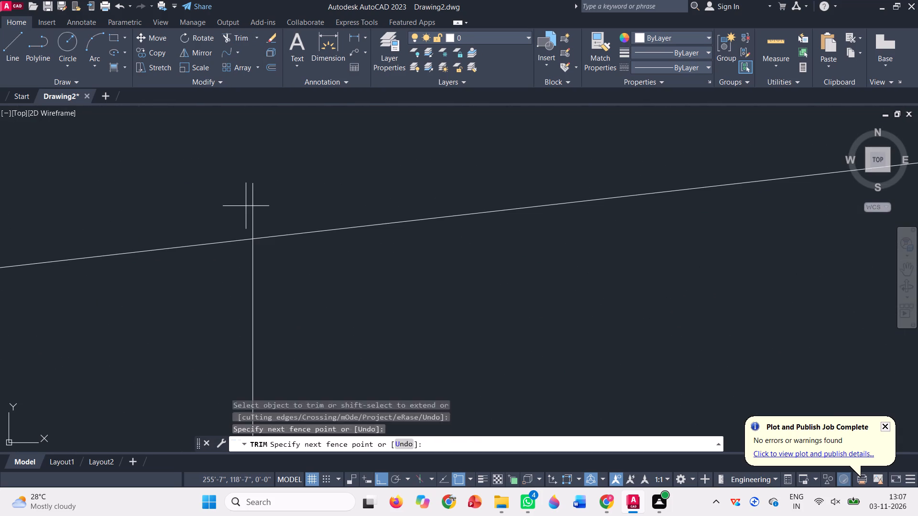
left_click(270, 208)
scroll(272, 209, "down", 9)
scroll(393, 247, "down", 4)
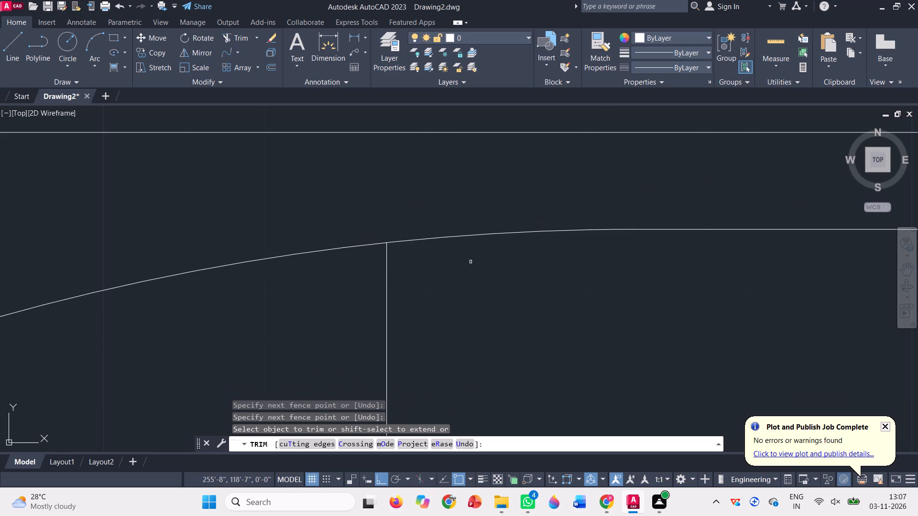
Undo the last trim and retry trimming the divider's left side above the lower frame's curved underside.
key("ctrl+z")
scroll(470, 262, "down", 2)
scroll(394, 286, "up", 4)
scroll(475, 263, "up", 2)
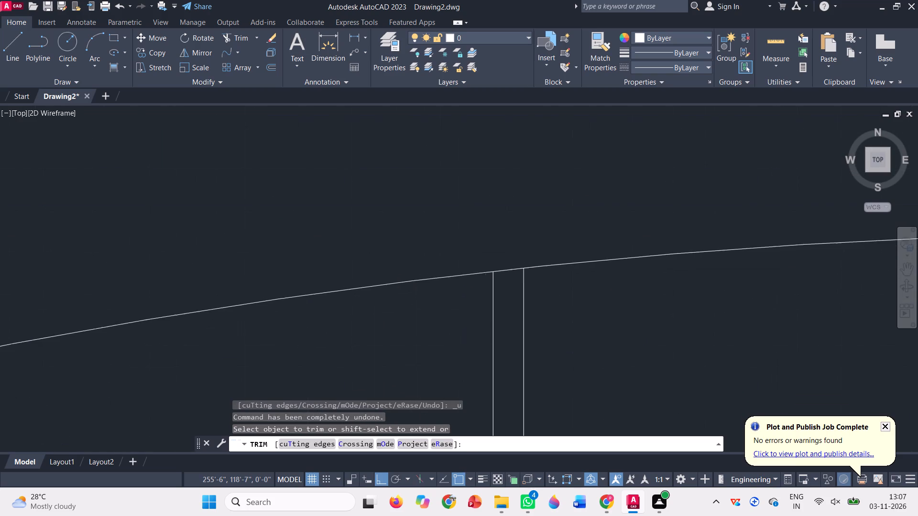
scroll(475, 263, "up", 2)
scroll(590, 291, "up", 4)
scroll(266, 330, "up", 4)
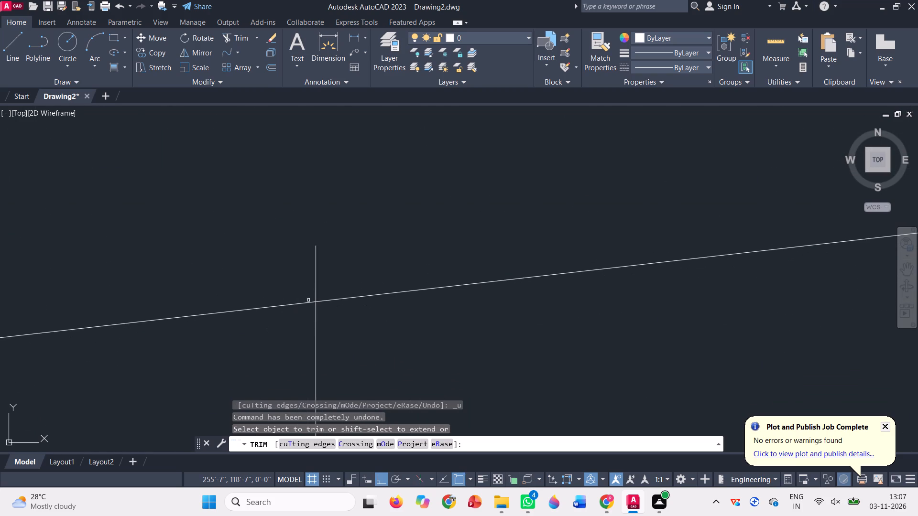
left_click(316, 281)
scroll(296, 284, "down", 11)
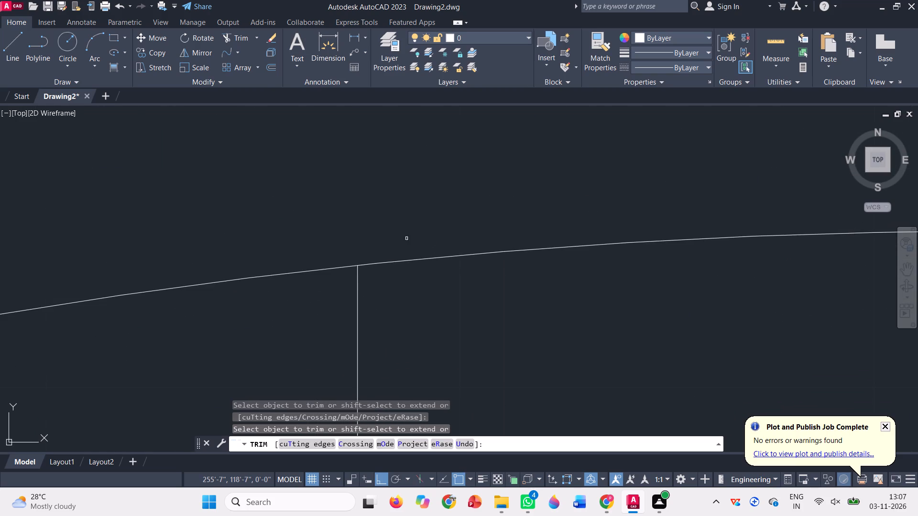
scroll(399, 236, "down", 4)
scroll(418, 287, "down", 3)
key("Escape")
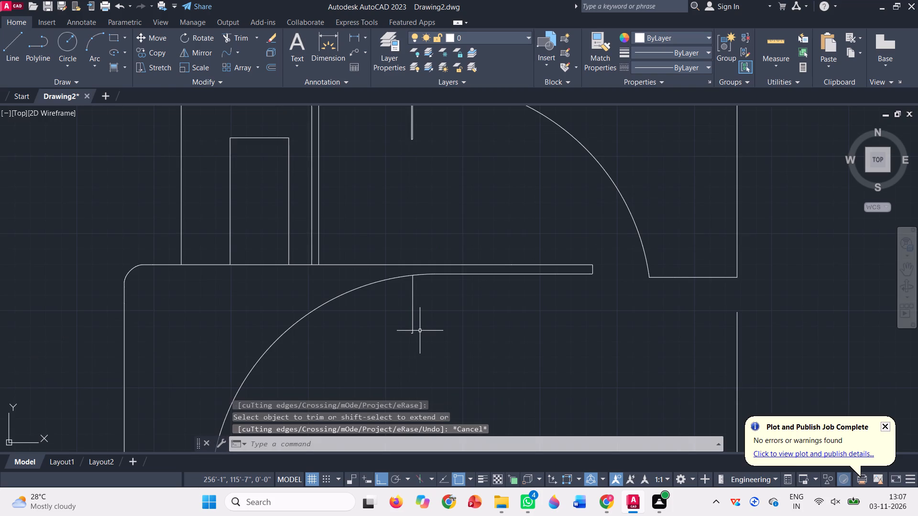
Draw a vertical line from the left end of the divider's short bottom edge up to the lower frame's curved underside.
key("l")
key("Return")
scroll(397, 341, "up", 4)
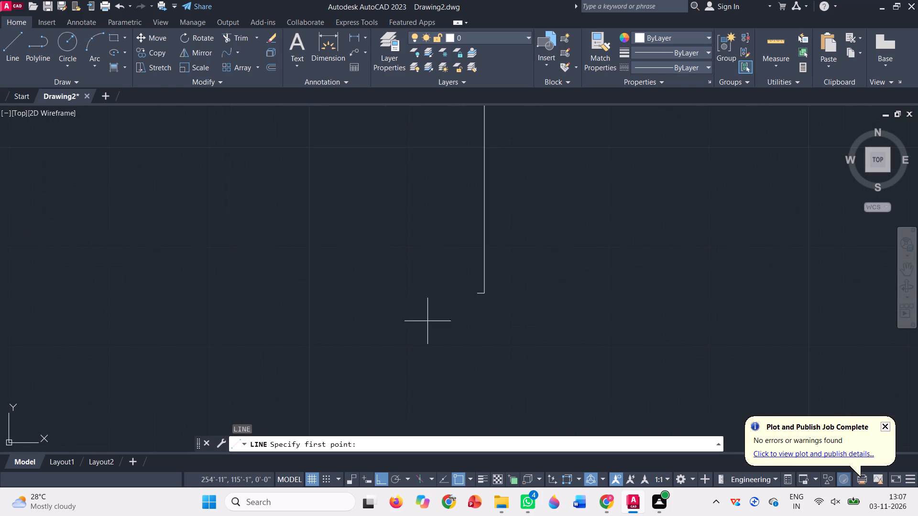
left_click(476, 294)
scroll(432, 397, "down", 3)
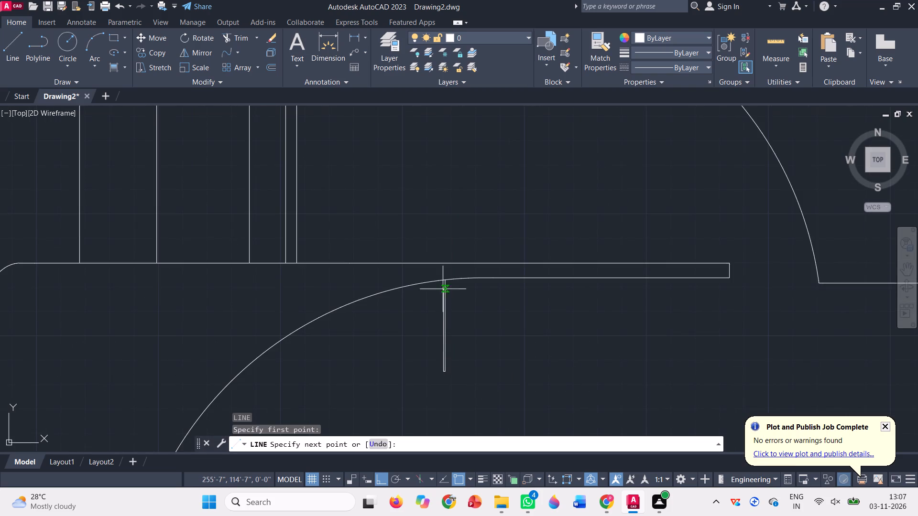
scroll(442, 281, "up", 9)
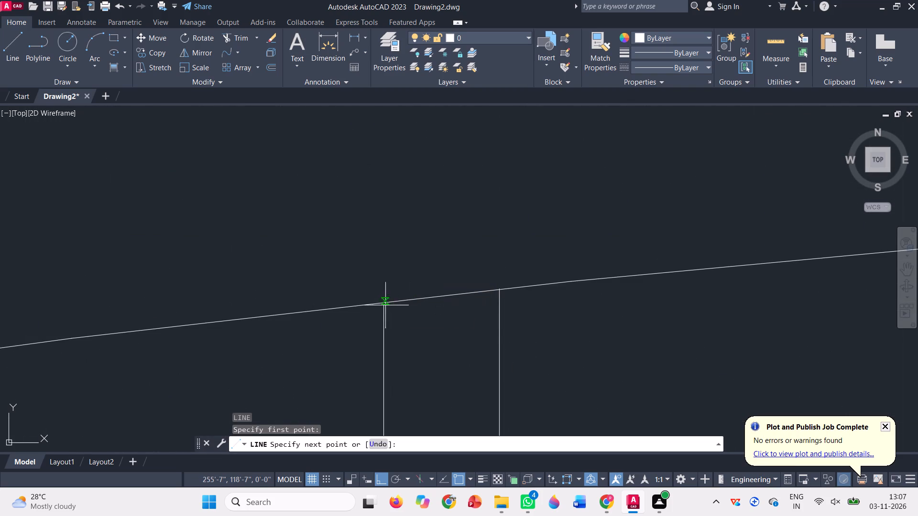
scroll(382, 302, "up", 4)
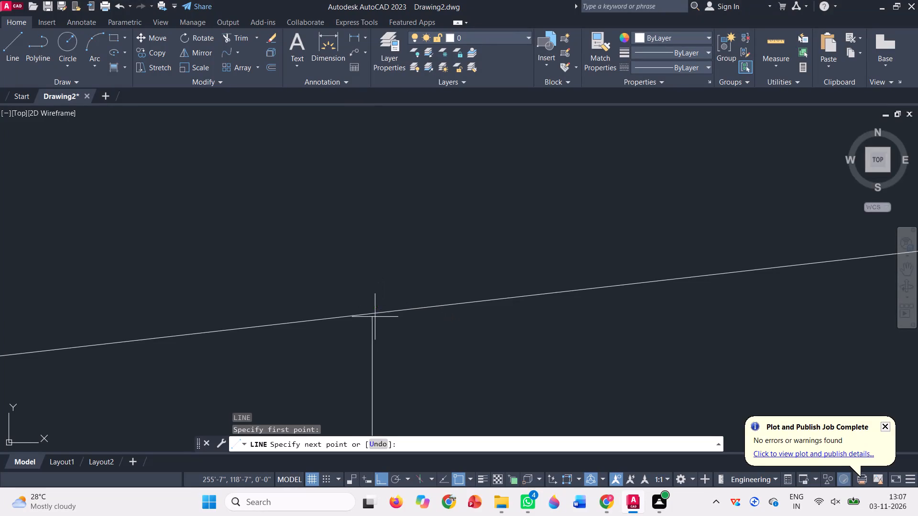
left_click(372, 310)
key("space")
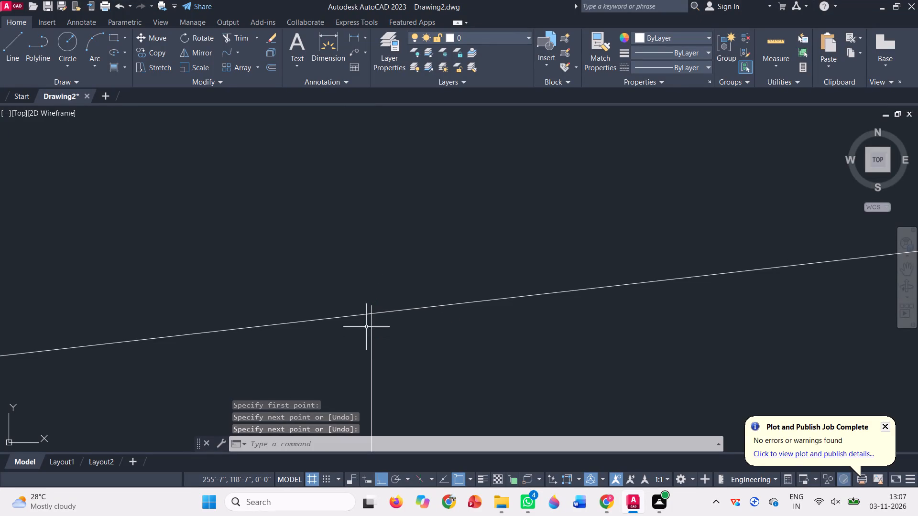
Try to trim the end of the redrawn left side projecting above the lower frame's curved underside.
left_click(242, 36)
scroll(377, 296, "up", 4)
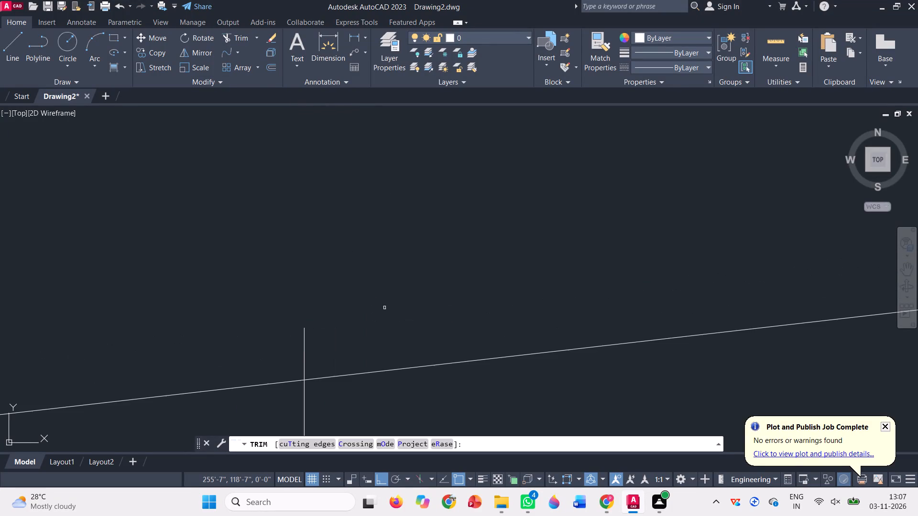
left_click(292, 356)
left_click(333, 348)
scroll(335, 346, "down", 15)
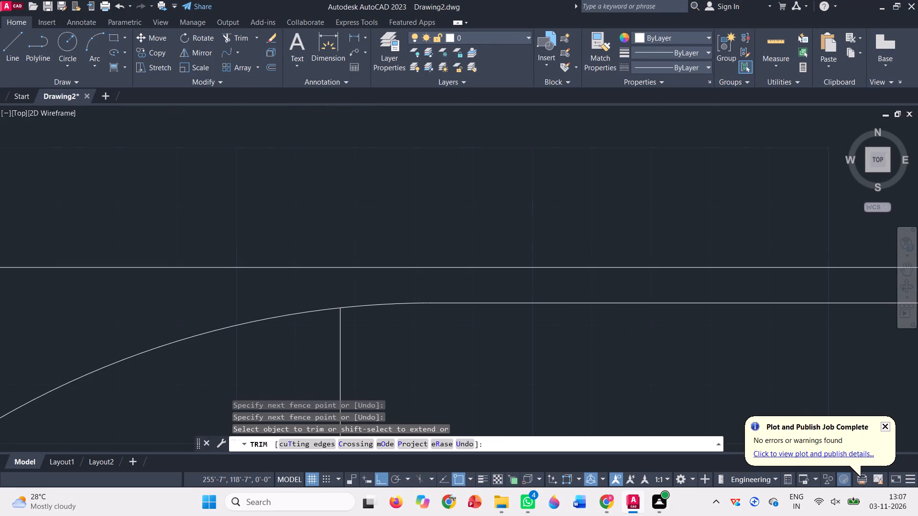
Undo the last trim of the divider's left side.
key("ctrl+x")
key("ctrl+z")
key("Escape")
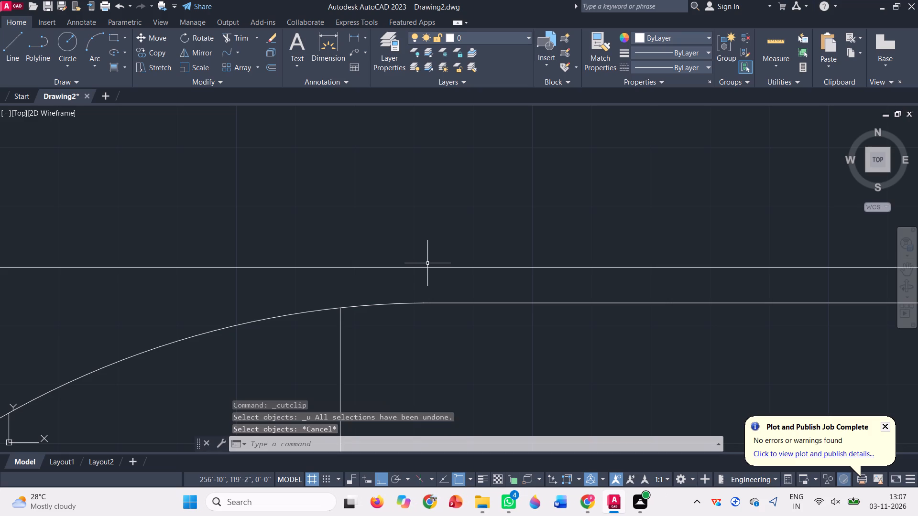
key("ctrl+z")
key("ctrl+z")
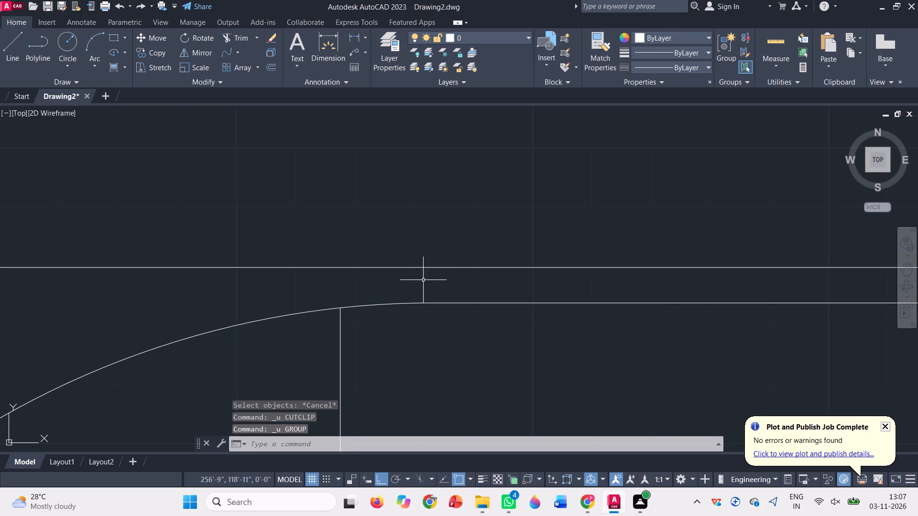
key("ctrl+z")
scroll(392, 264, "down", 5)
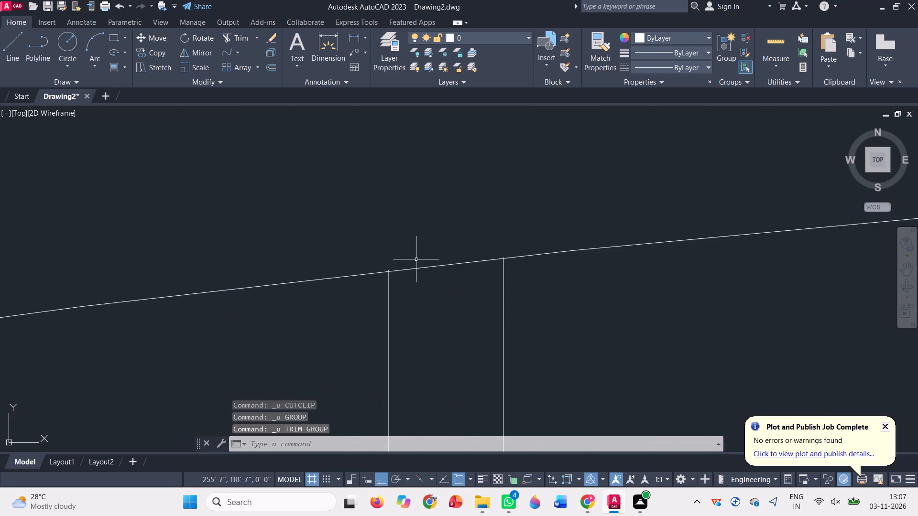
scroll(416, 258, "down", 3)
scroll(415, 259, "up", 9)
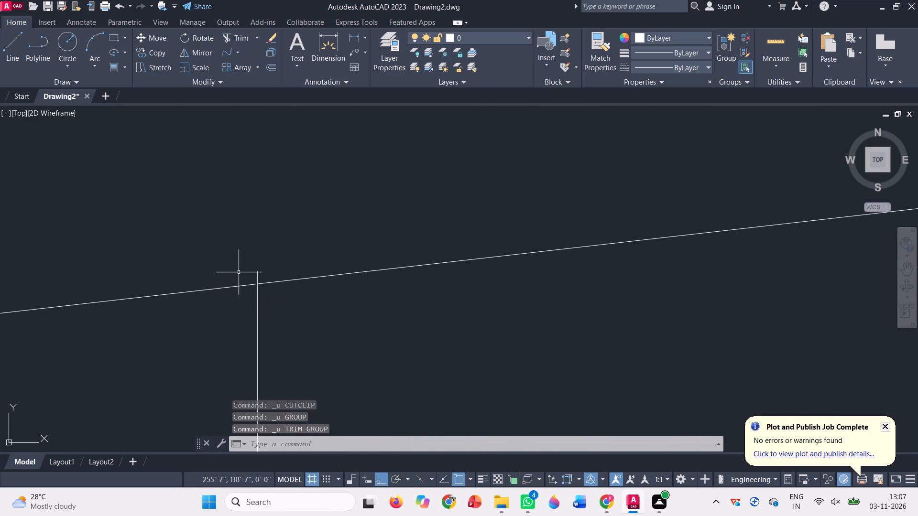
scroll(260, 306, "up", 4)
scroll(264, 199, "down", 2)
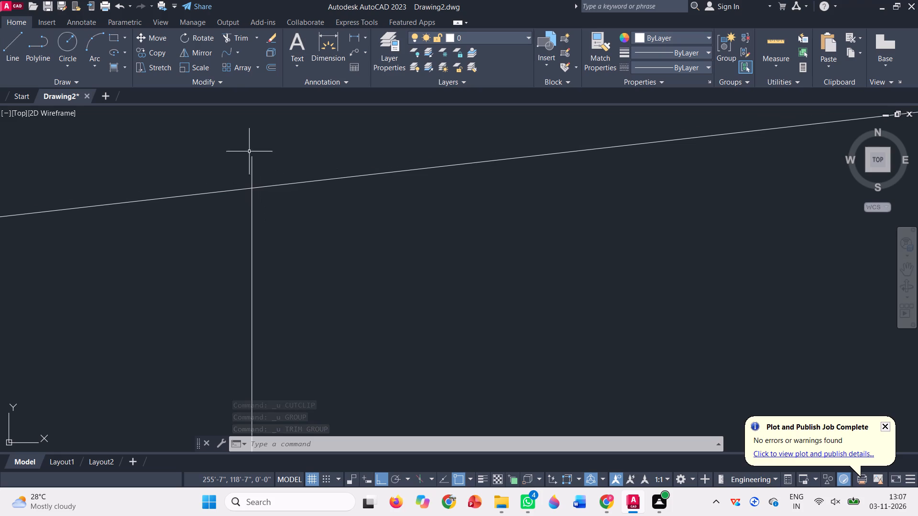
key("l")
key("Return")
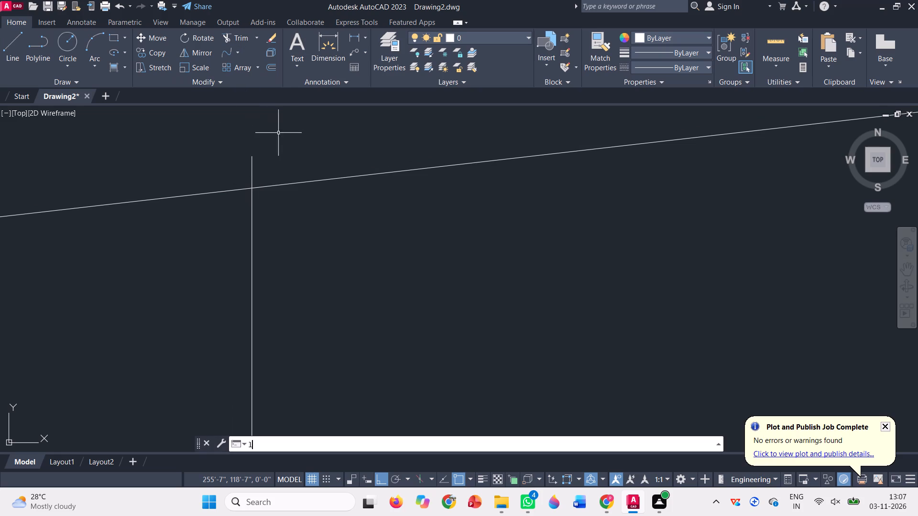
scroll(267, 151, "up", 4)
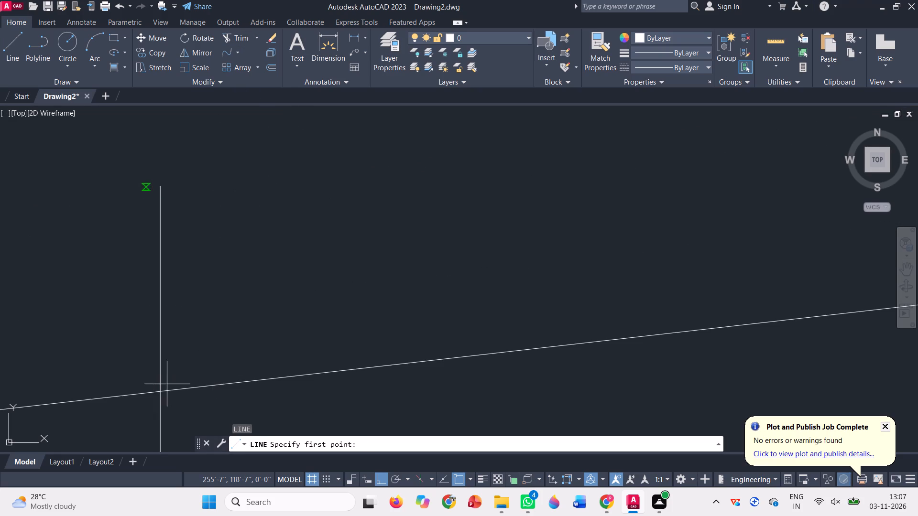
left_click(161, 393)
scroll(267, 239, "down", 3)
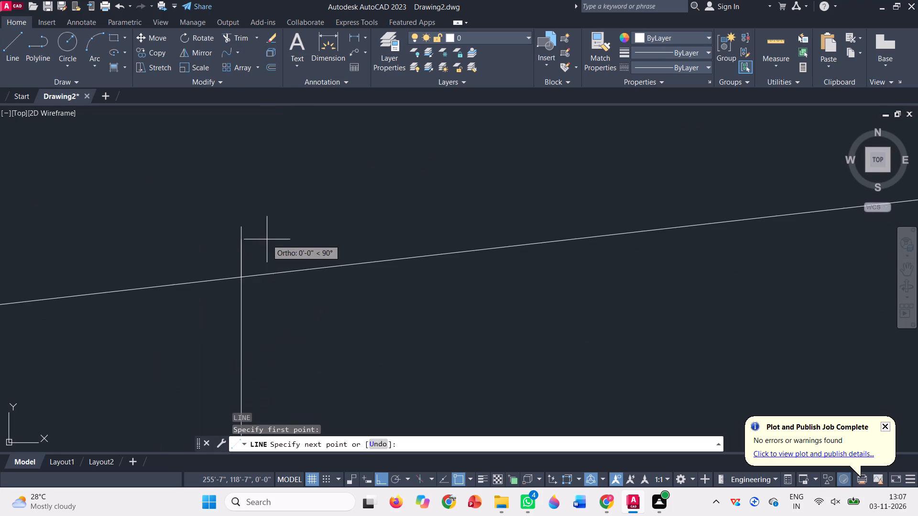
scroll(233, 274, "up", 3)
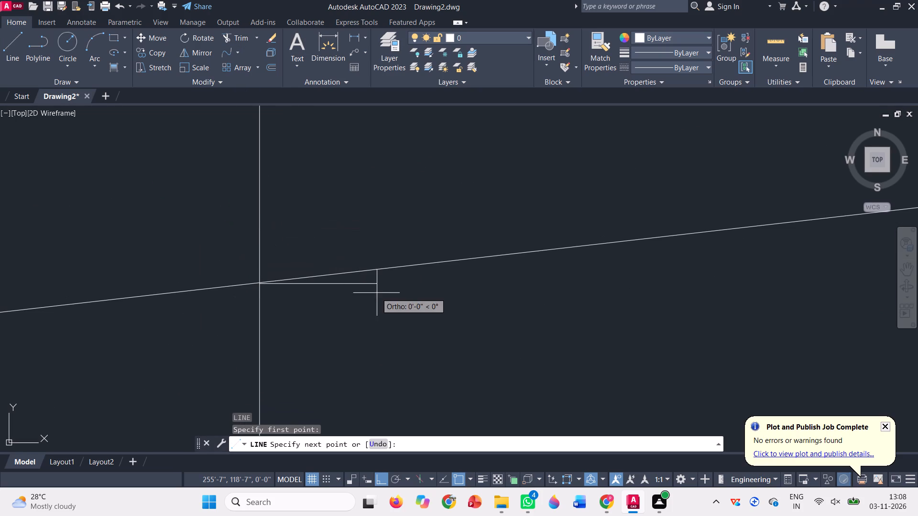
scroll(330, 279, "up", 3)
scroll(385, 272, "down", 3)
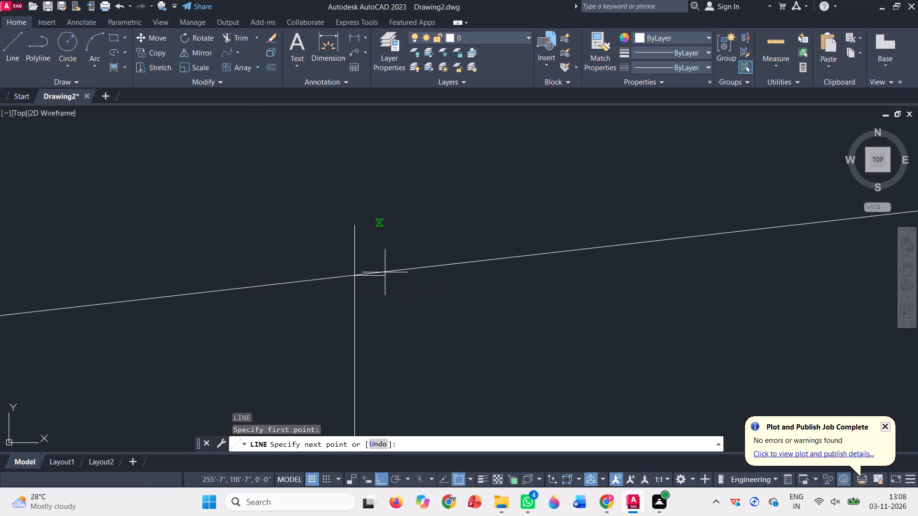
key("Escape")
Delete the whole thin divider under the lower frame's curved underside.
left_click(381, 254)
left_click(142, 190)
scroll(335, 248, "down", 4)
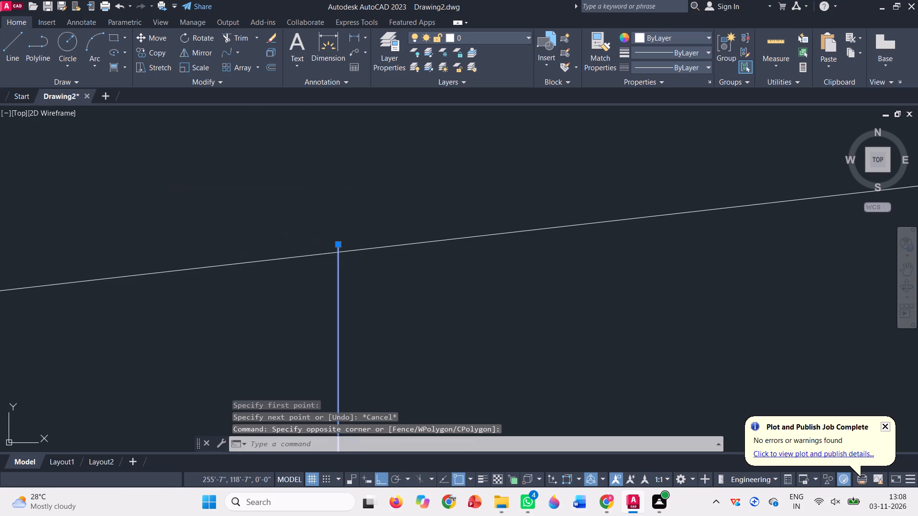
scroll(335, 248, "down", 8)
scroll(422, 257, "down", 3)
scroll(433, 313, "down", 3)
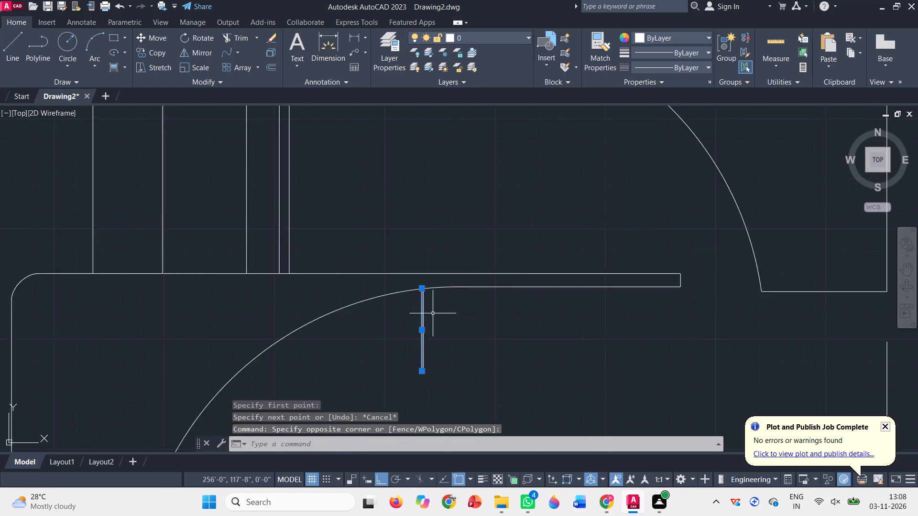
scroll(442, 344, "up", 3)
left_click(436, 380)
left_click(222, 265)
key("Delete")
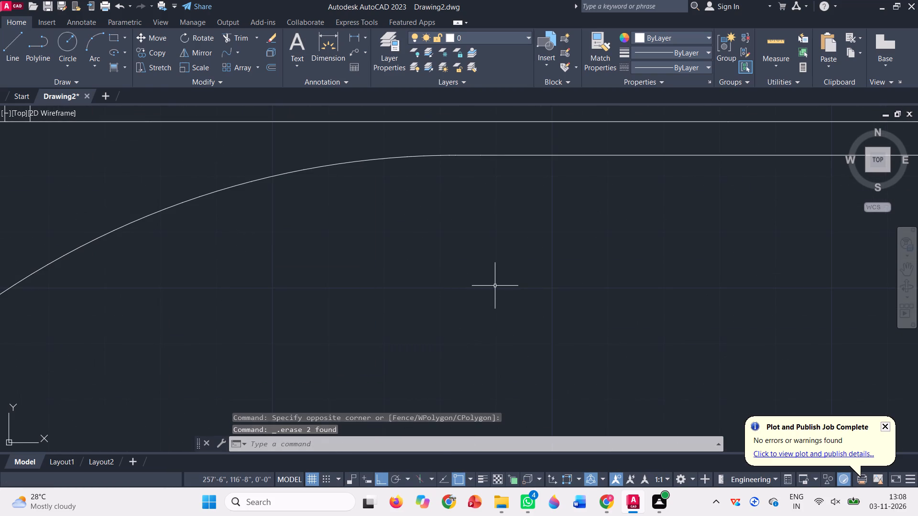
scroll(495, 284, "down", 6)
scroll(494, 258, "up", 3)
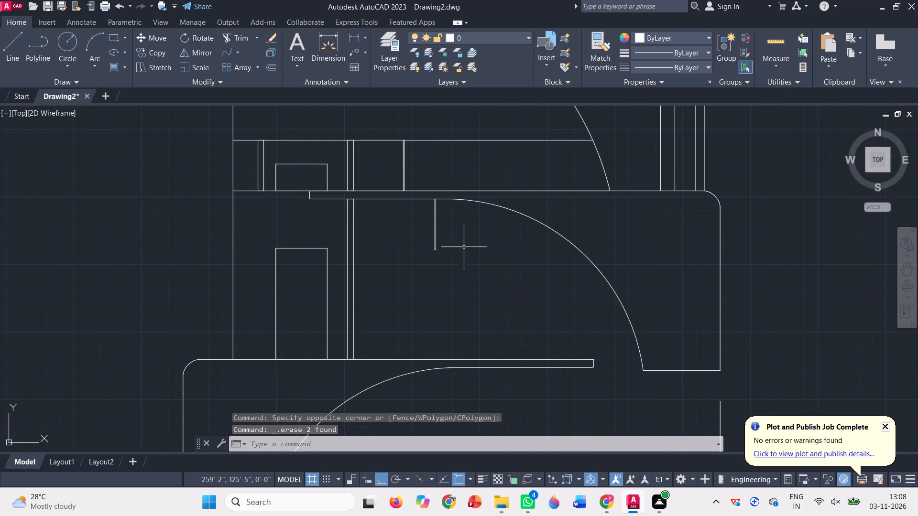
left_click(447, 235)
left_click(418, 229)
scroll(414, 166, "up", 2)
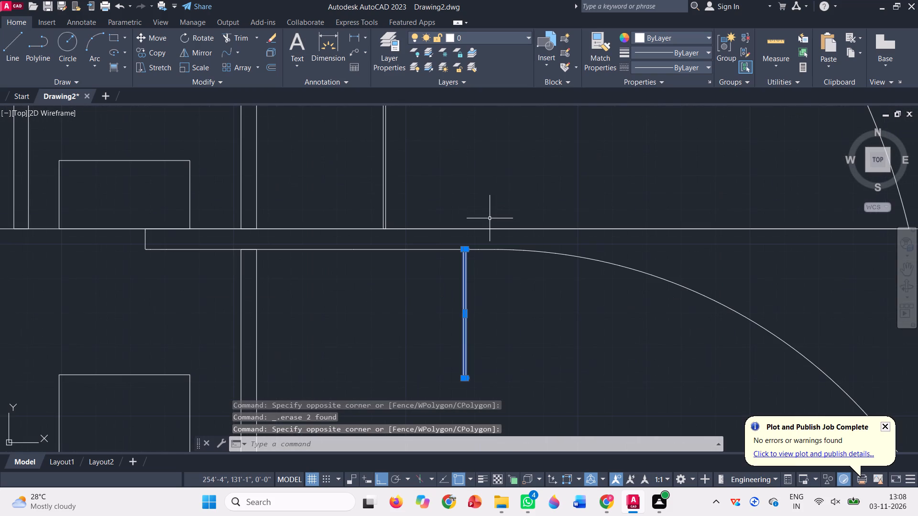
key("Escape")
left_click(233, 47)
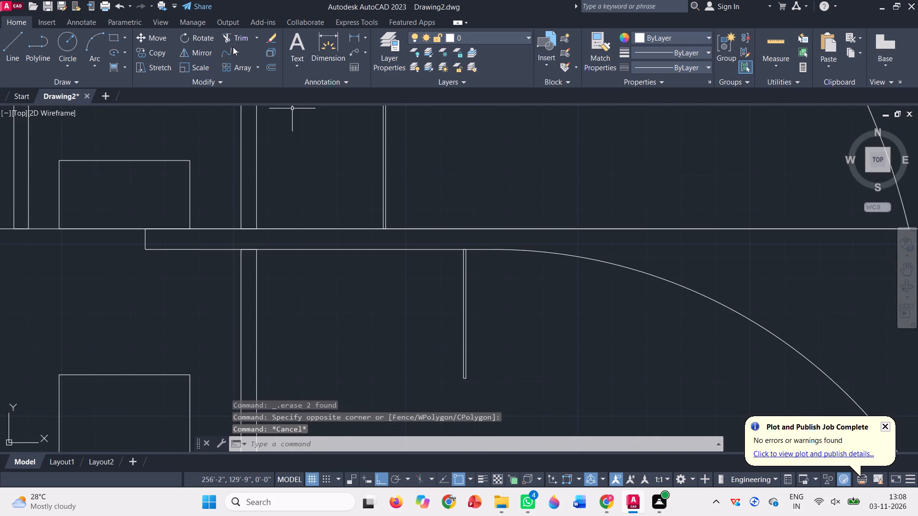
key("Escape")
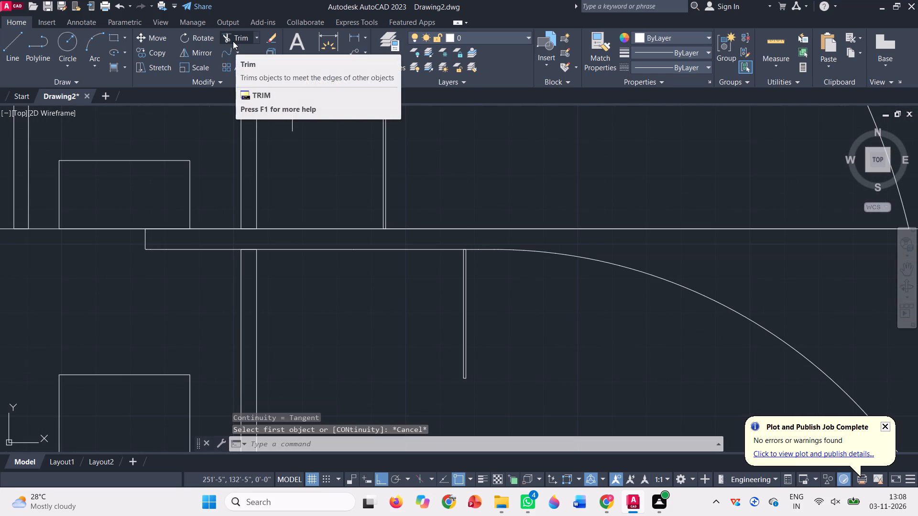
Trim away the short bottom edge of the thin divider hanging under the curved frame above.
left_click(233, 41)
scroll(464, 372, "up", 4)
left_click(458, 411)
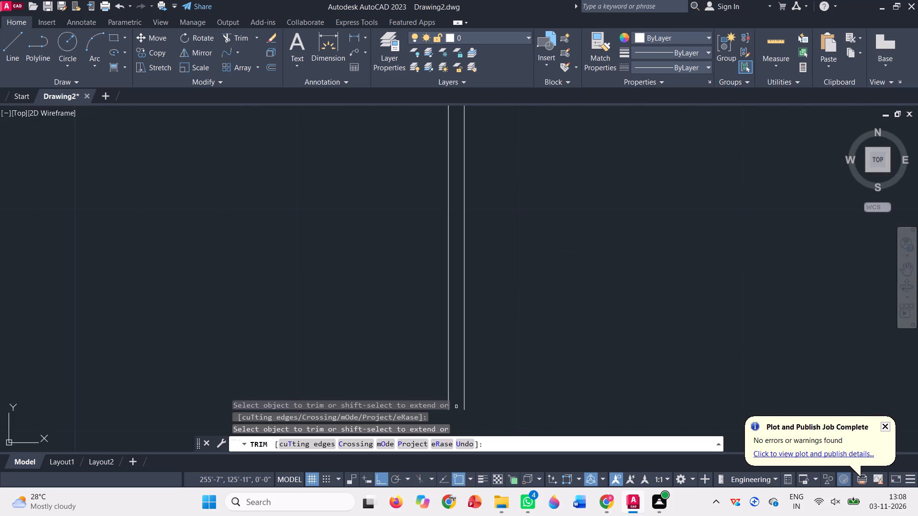
key("Escape")
Extend both sides of the open-bottomed thin divider down to the top edge of the frame below.
scroll(383, 305, "down", 3)
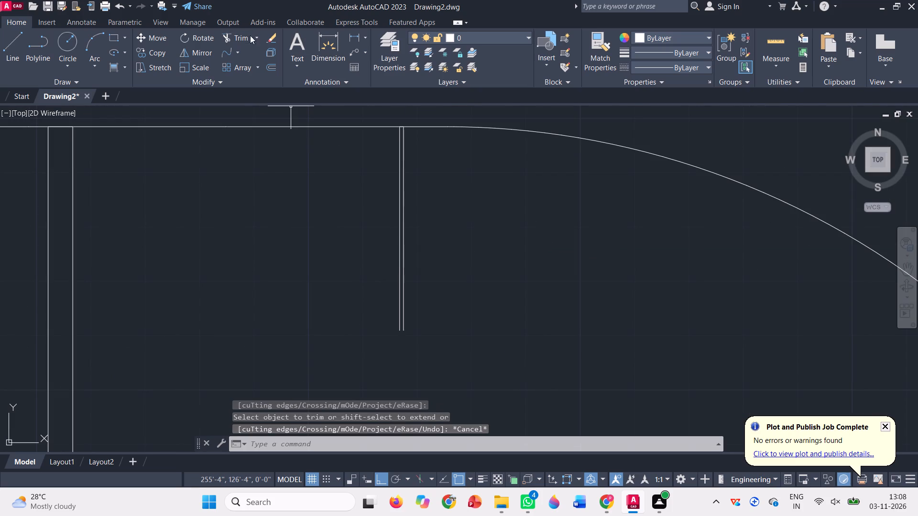
left_click(260, 39)
left_click(246, 83)
left_click(436, 258)
left_click(288, 215)
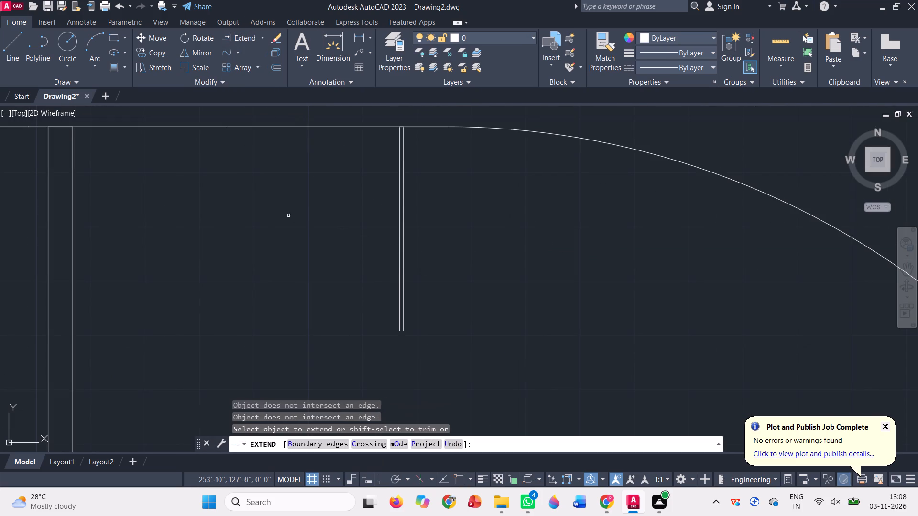
scroll(364, 236, "down", 4)
left_click(397, 254)
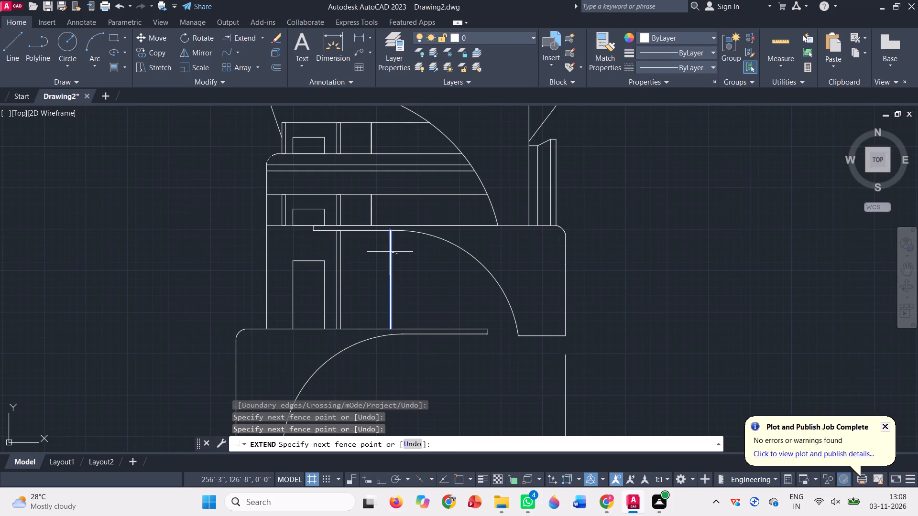
left_click(382, 252)
key("Escape")
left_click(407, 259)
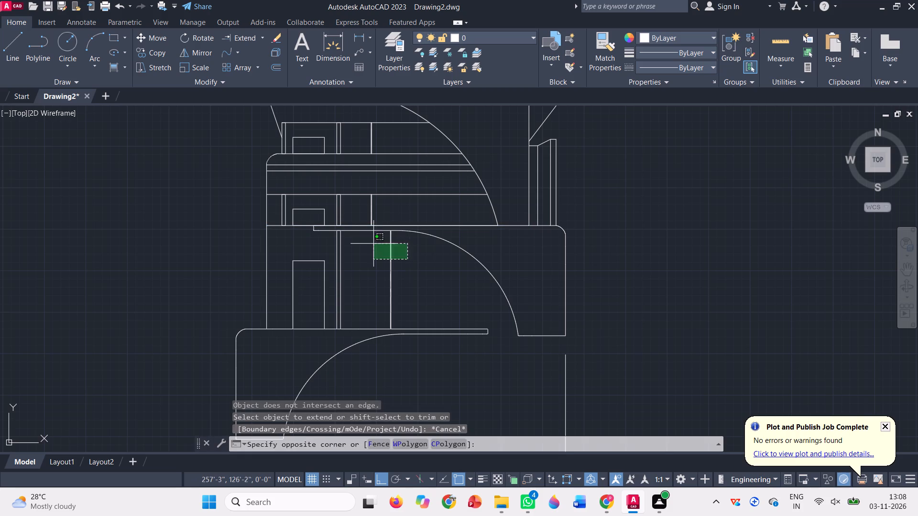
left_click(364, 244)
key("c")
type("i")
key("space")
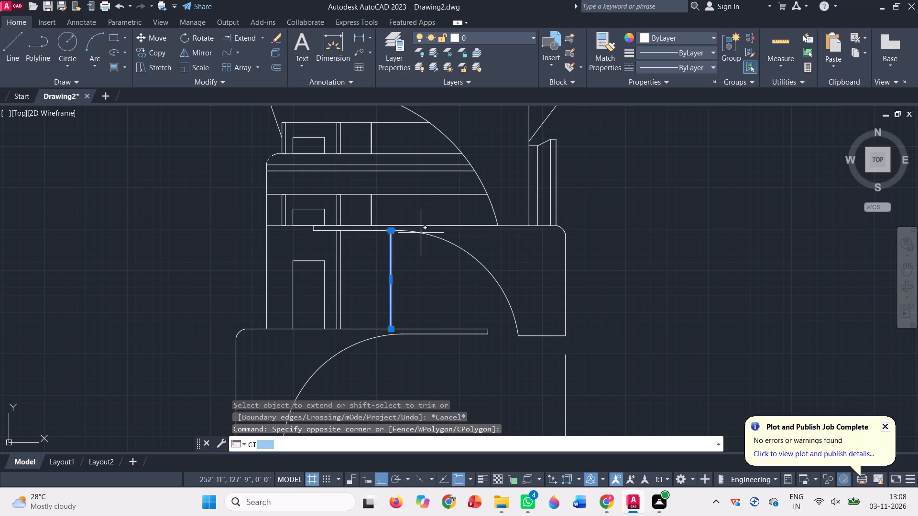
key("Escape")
Copy the thin divider above the lower frame straight down about 10'-6" to beneath the frame's curved underside.
left_click(418, 277)
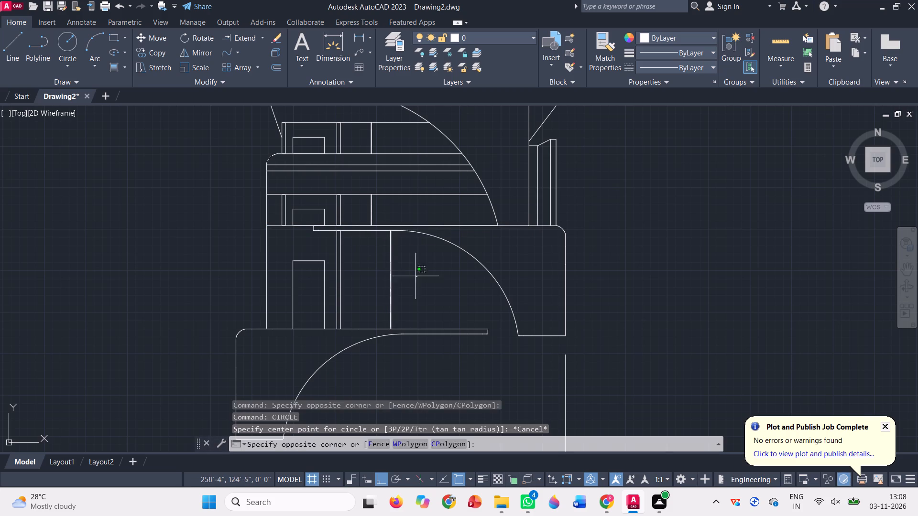
left_click(377, 261)
type("co")
key("space")
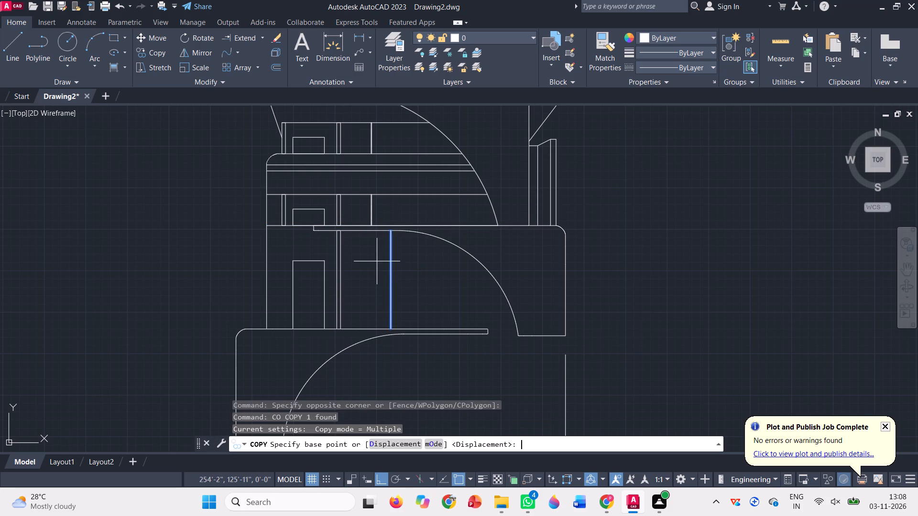
scroll(384, 216, "up", 4)
scroll(423, 335, "up", 3)
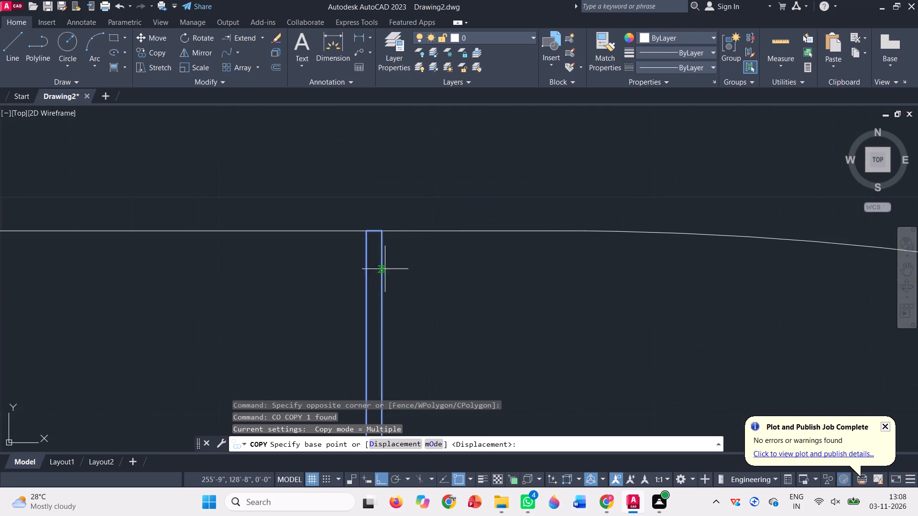
scroll(364, 226, "up", 4)
left_click(365, 254)
scroll(434, 271, "down", 3)
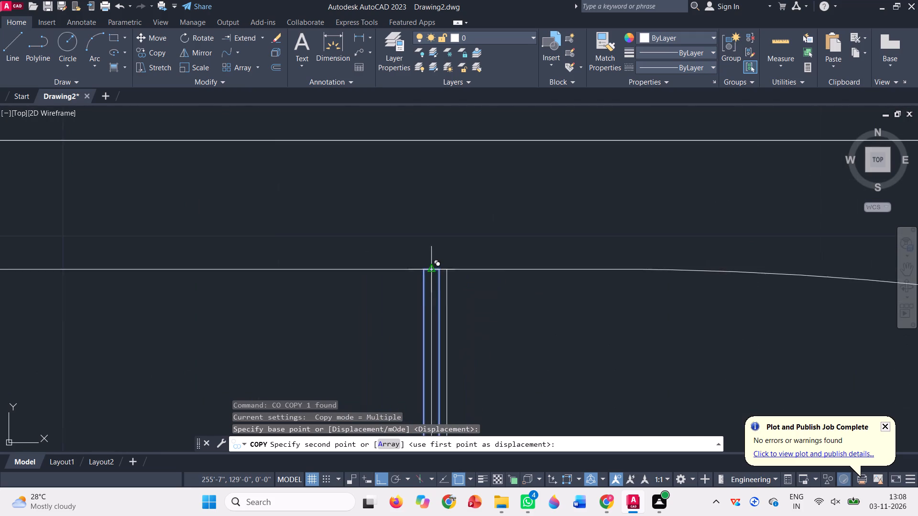
scroll(434, 271, "down", 9)
scroll(433, 312, "up", 3)
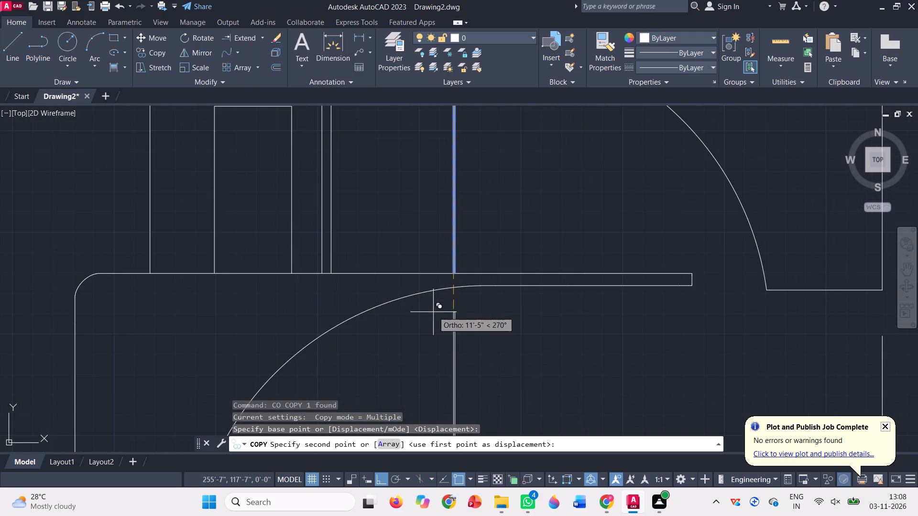
scroll(449, 297, "up", 4)
scroll(461, 247, "up", 4)
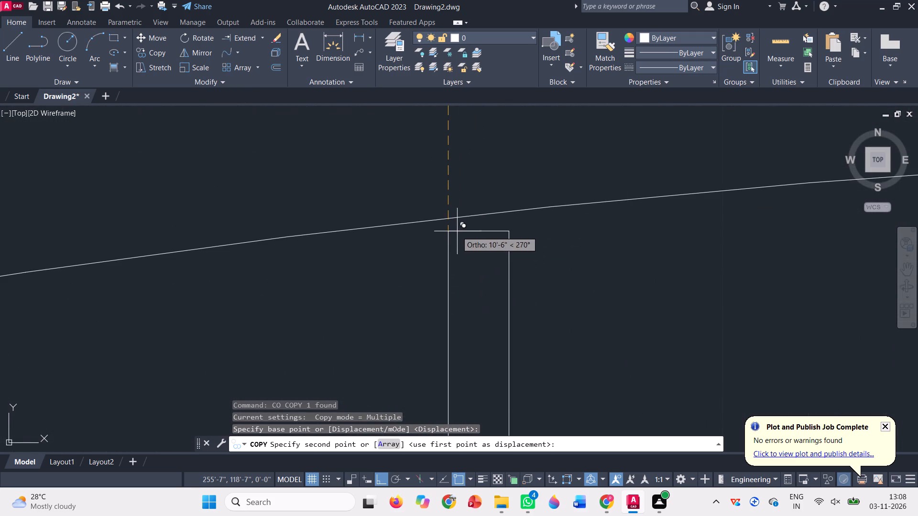
scroll(447, 220, "up", 4)
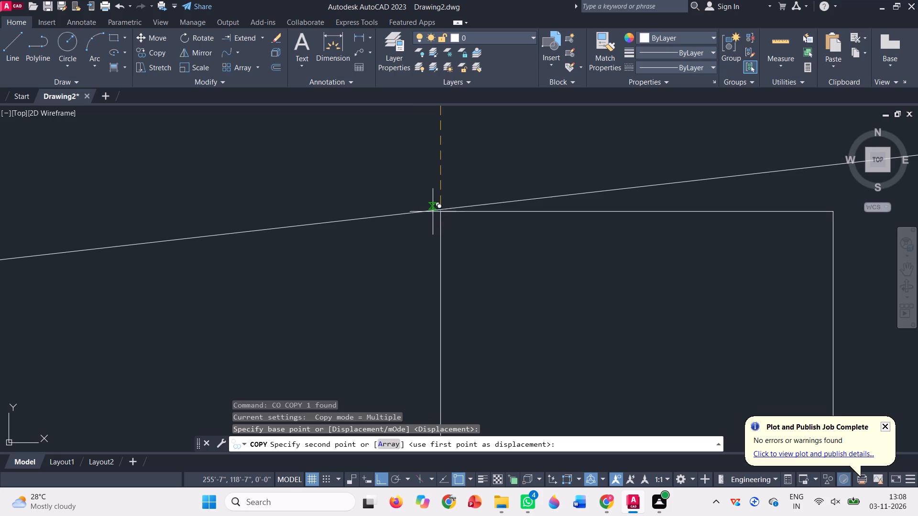
scroll(444, 211, "up", 4)
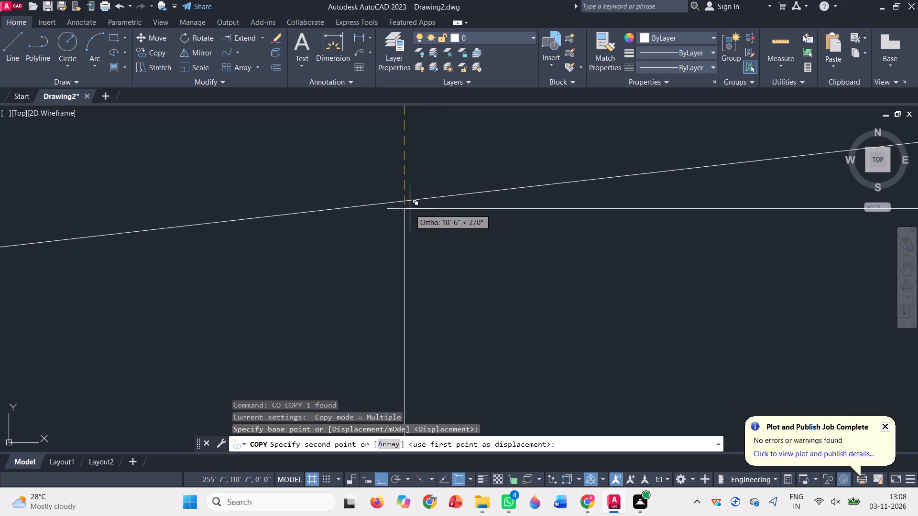
left_click(403, 219)
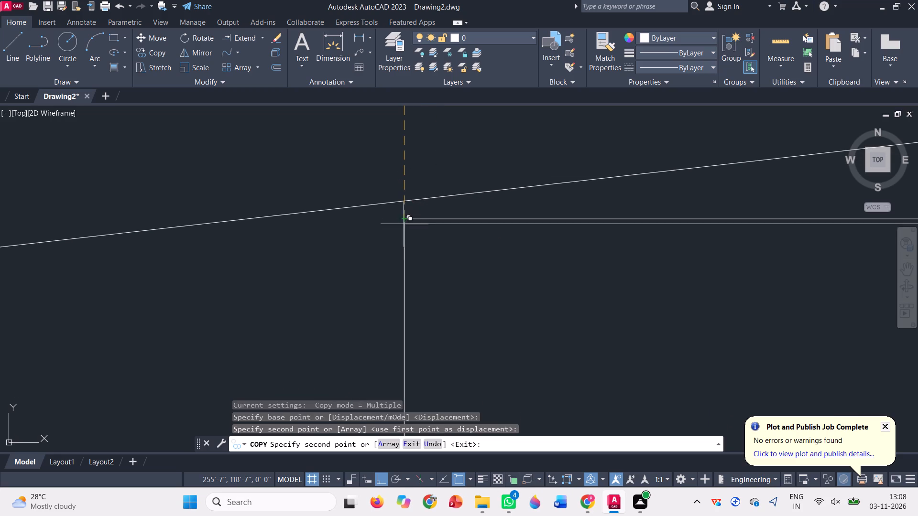
key("Escape")
Move the copied divider vertically to align its top-left corner with the lower frame's curved underside.
left_click(418, 270)
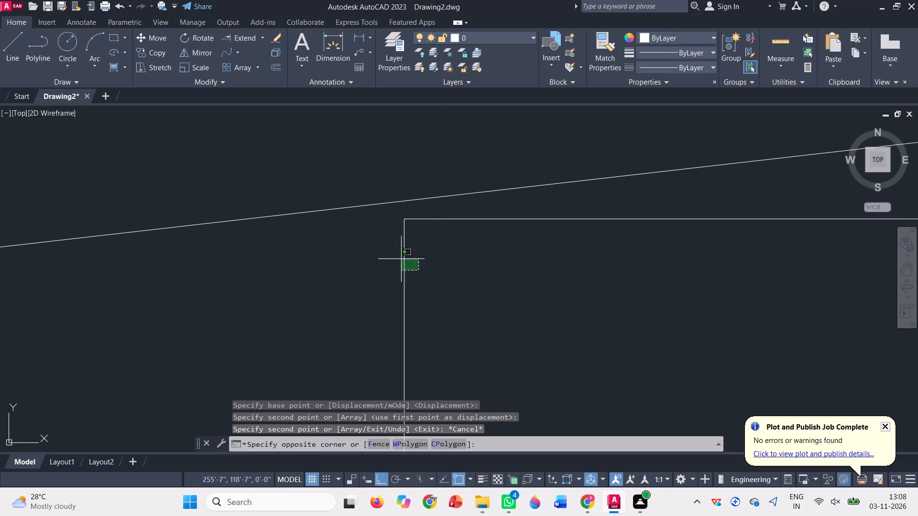
left_click(385, 256)
type("m")
key("space")
scroll(402, 192, "up", 4)
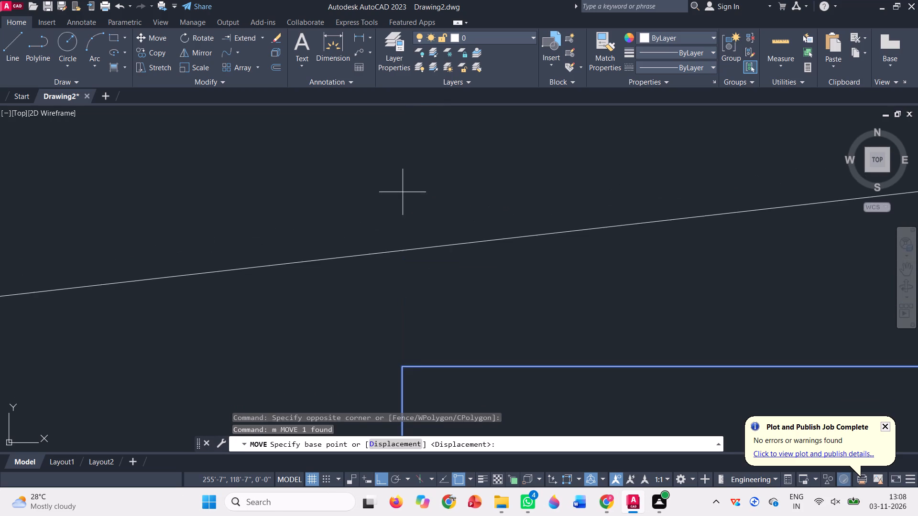
left_click(403, 369)
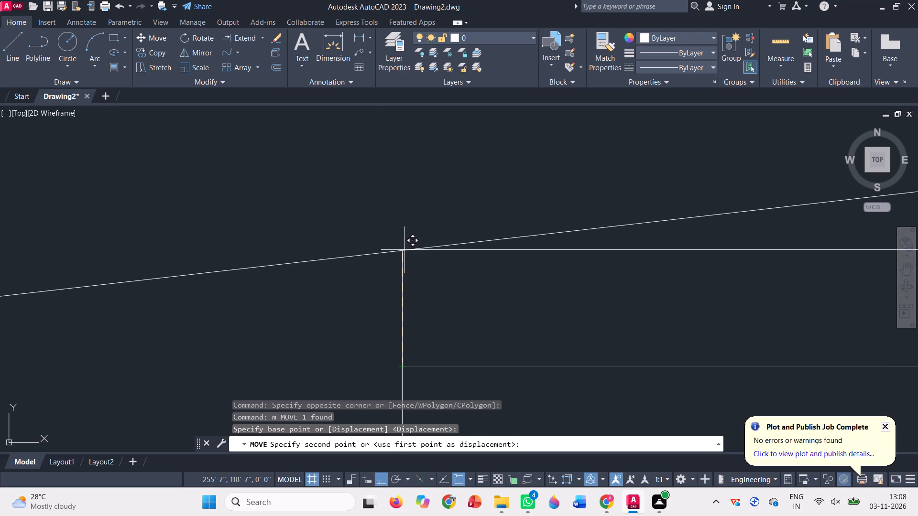
left_click(400, 250)
scroll(399, 279, "down", 7)
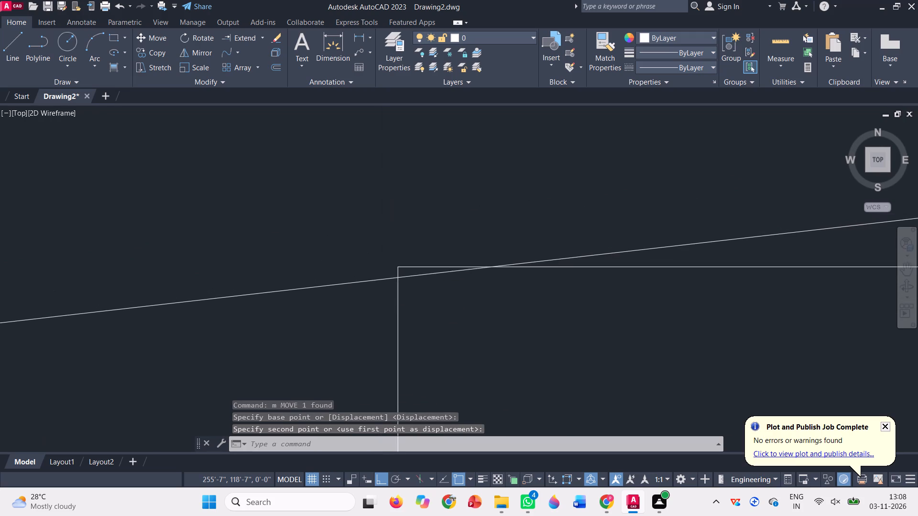
left_click(400, 272)
key("m")
key("space")
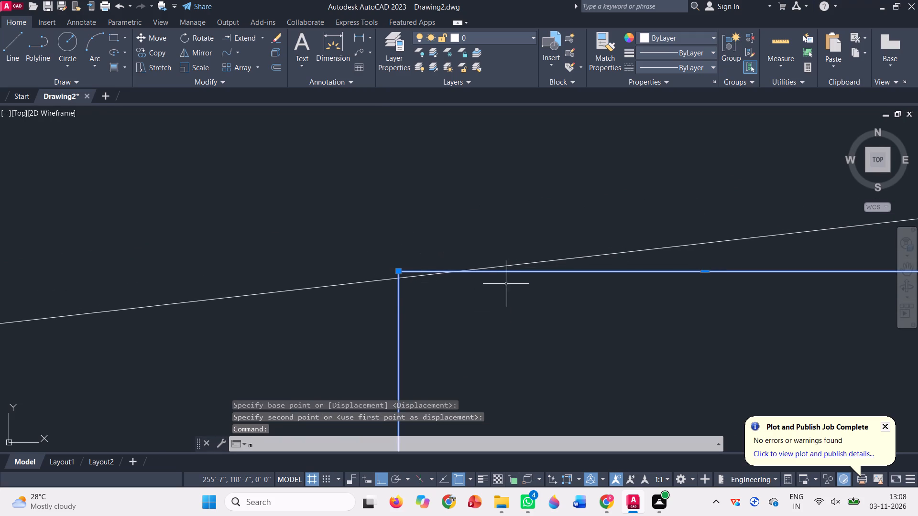
scroll(410, 274, "up", 4)
left_click(313, 249)
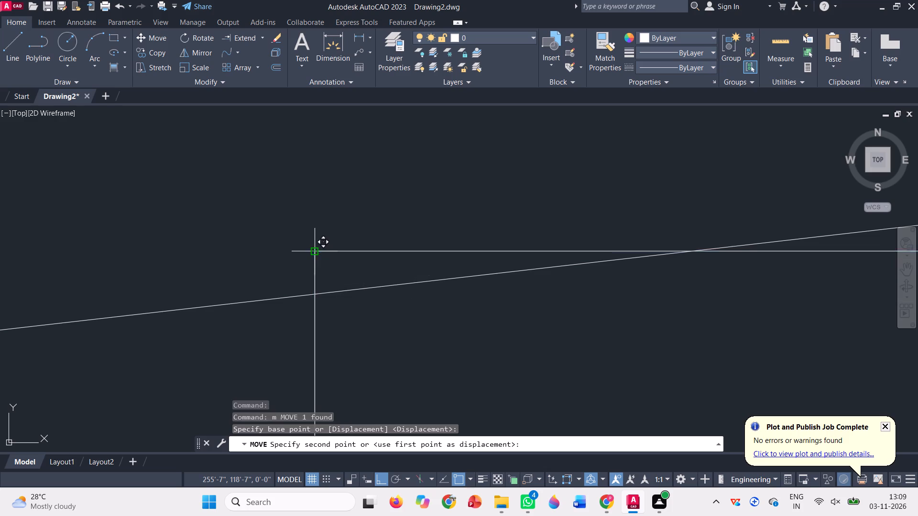
left_click(314, 298)
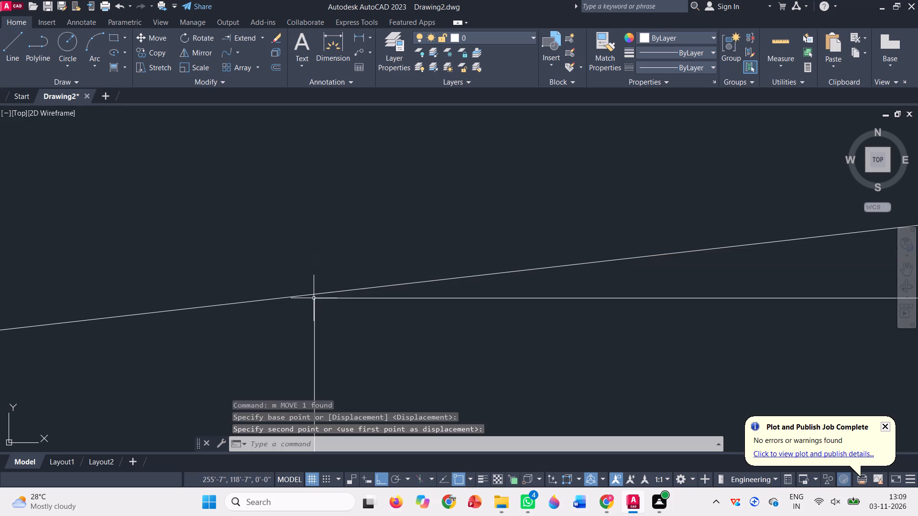
Trim away the short horizontal top edge of the copied divider beneath the curve.
scroll(324, 263, "down", 7)
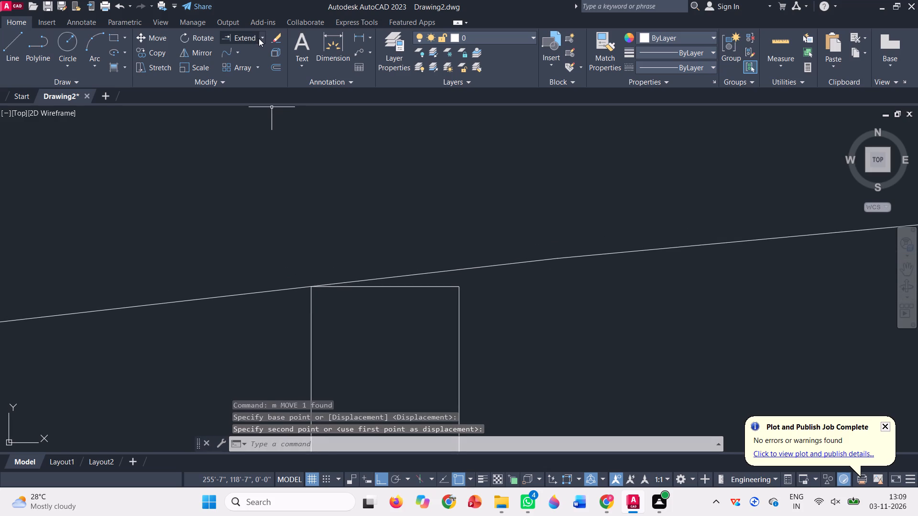
left_click(263, 42)
left_click(245, 53)
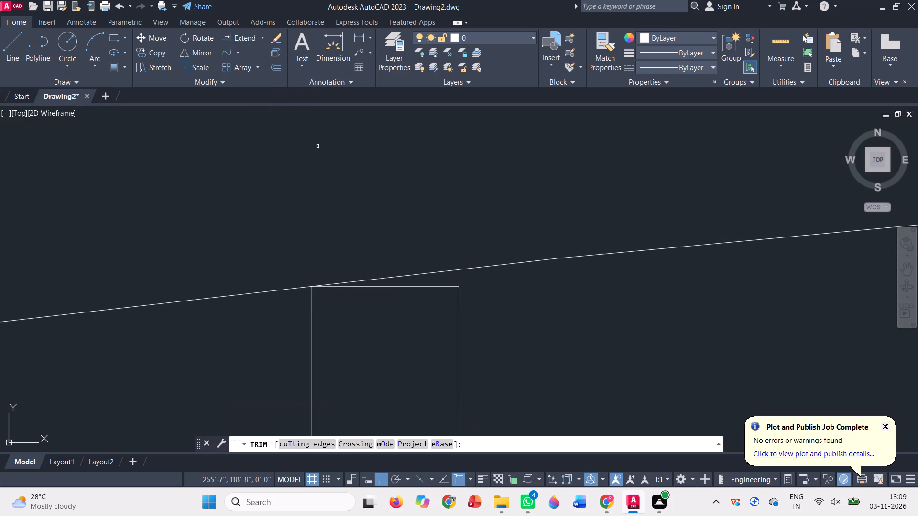
scroll(404, 290, "up", 2)
left_click(403, 293)
left_click(413, 275)
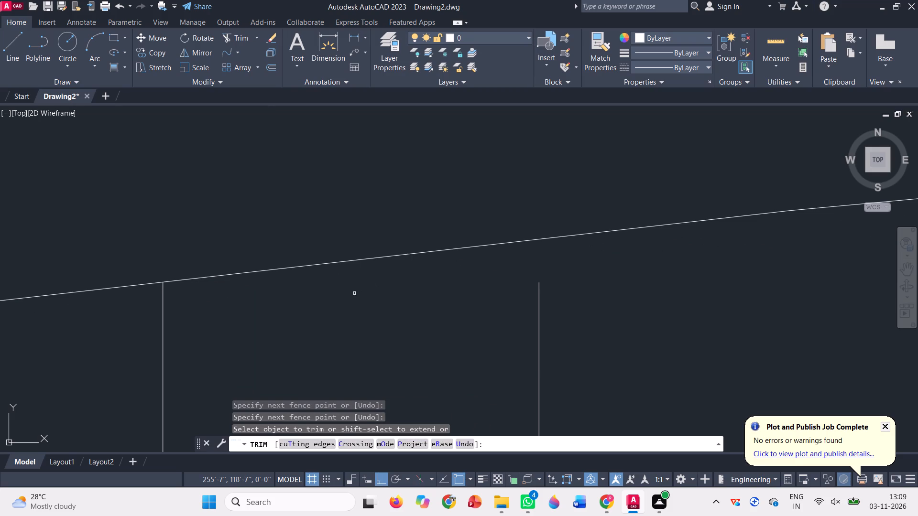
key("Escape")
Extend both sides of the open-topped divider up to the lower frame's curved underside.
scroll(176, 308, "up", 3)
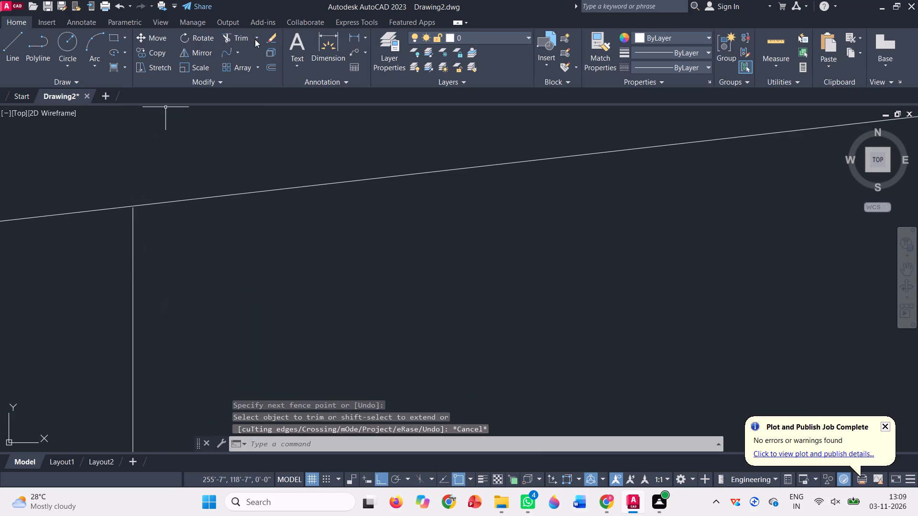
left_click(255, 39)
left_click(253, 85)
scroll(95, 264, "up", 2)
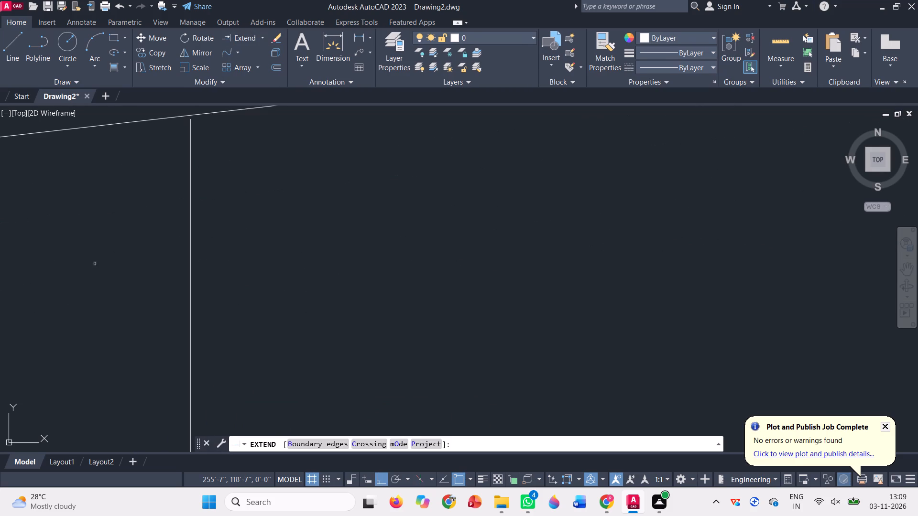
scroll(192, 252, "down", 4)
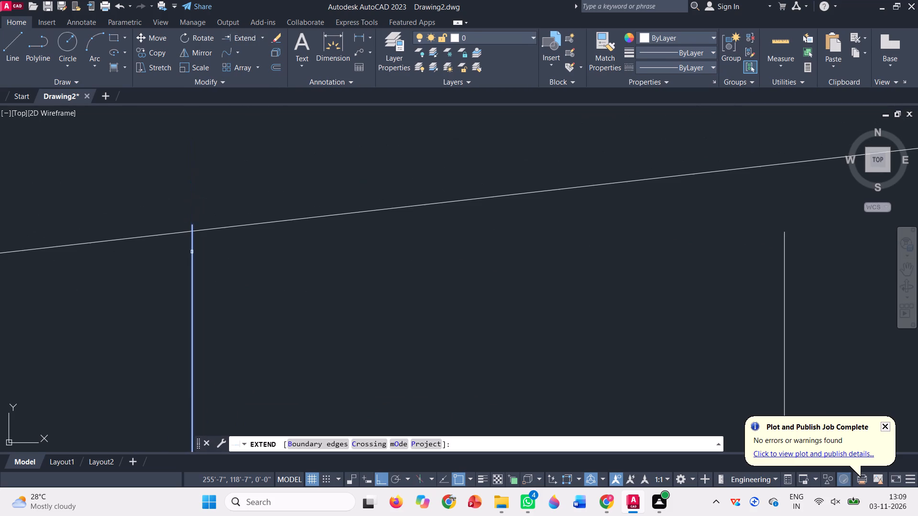
left_click(799, 301)
left_click(624, 305)
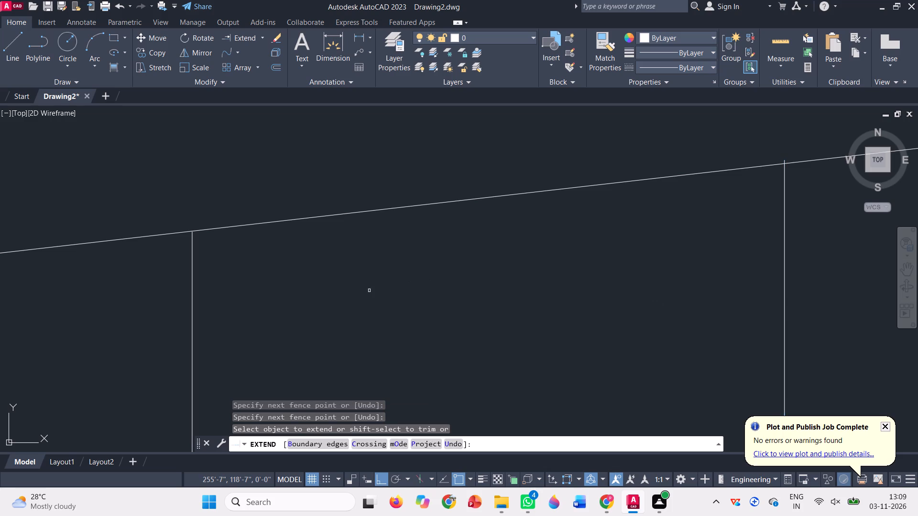
left_click(213, 297)
left_click(67, 305)
key("Escape")
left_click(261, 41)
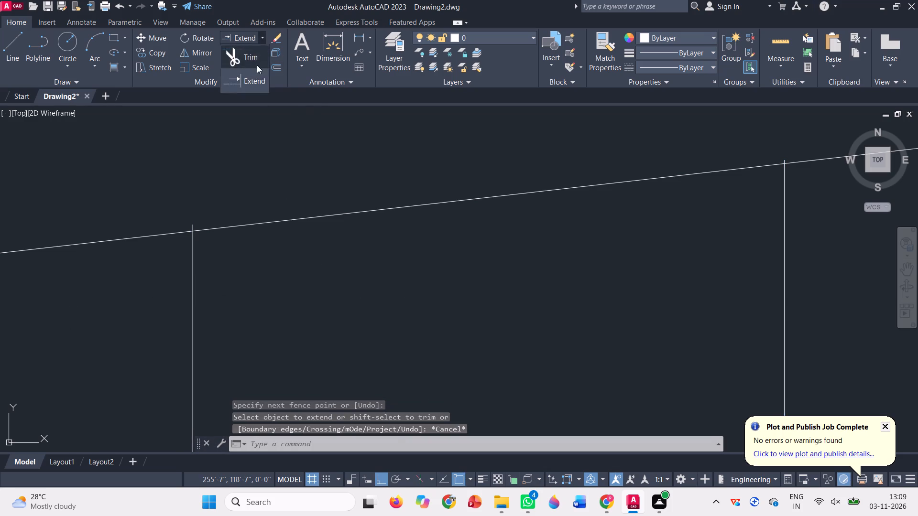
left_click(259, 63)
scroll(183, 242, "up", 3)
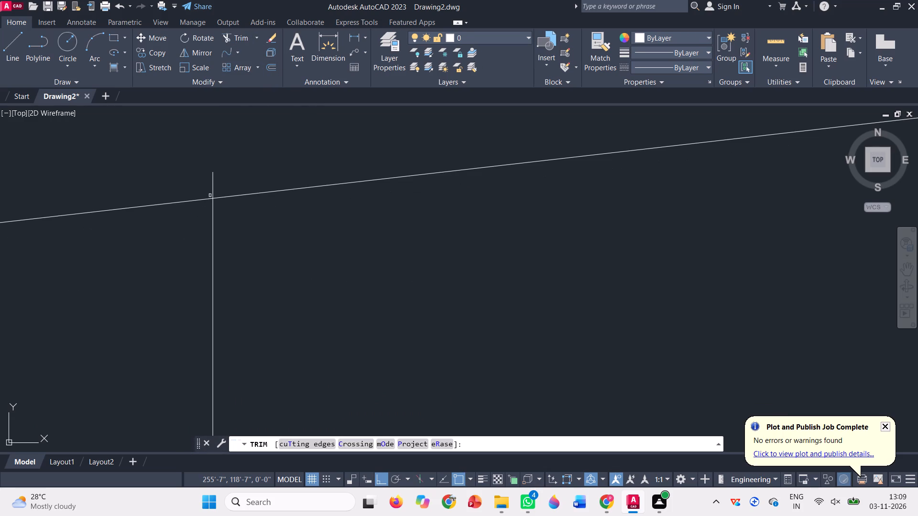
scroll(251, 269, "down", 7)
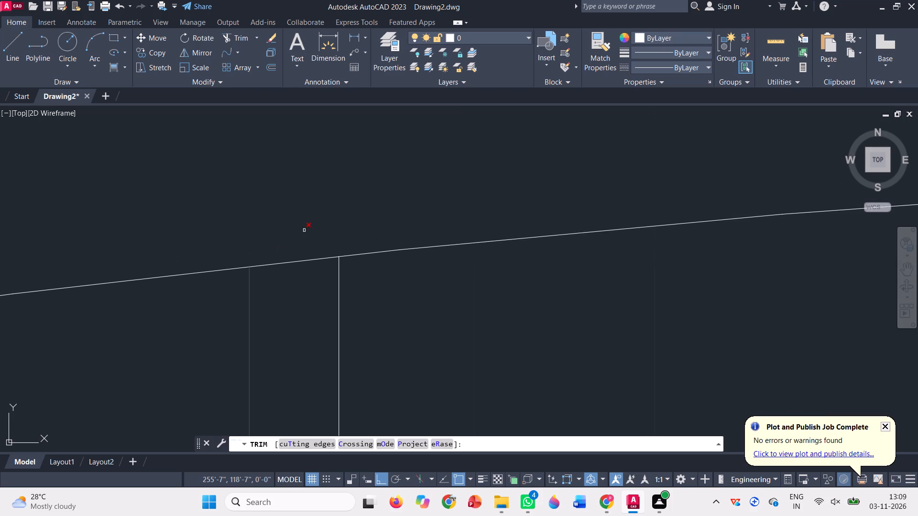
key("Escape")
Trim off the short stub of the divider's left side projecting above the curved underside.
scroll(301, 244, "down", 6)
scroll(408, 312, "down", 5)
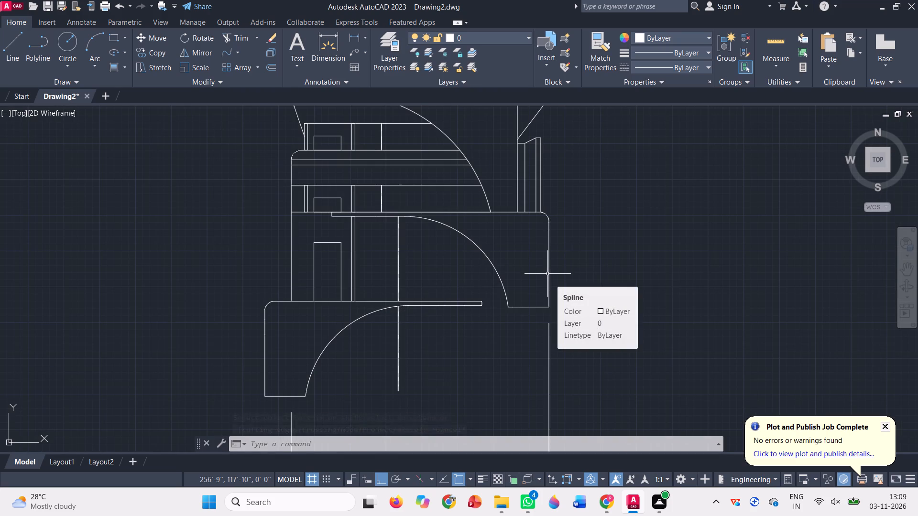
scroll(383, 310, "up", 7)
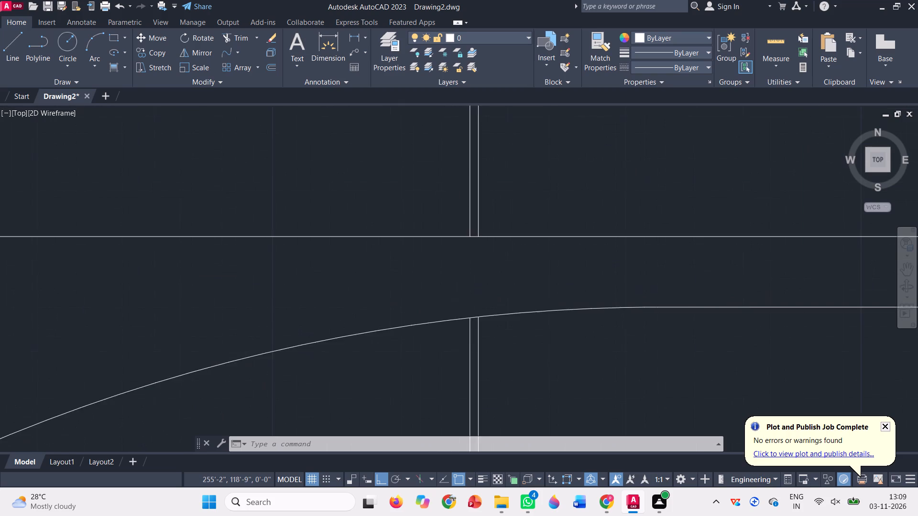
scroll(570, 301, "up", 4)
scroll(255, 299, "down", 3)
scroll(221, 352, "up", 4)
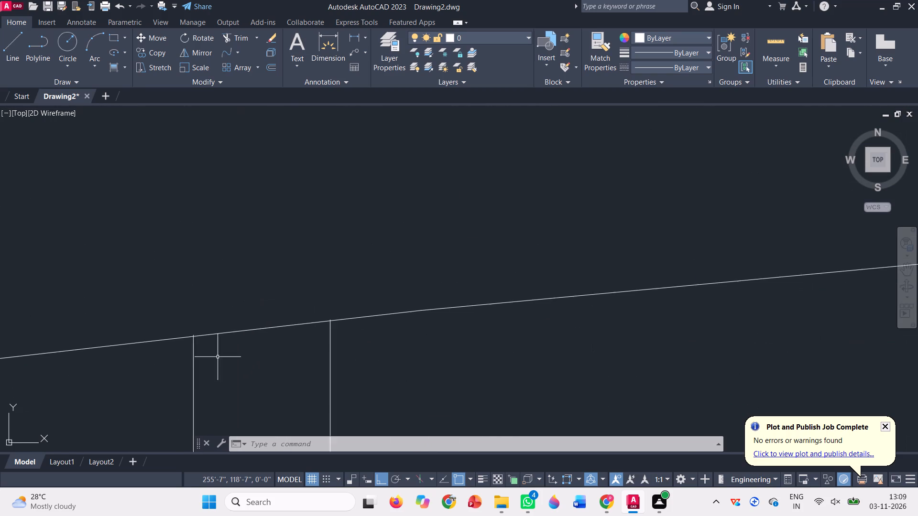
scroll(137, 363, "up", 5)
scroll(565, 138, "up", 2)
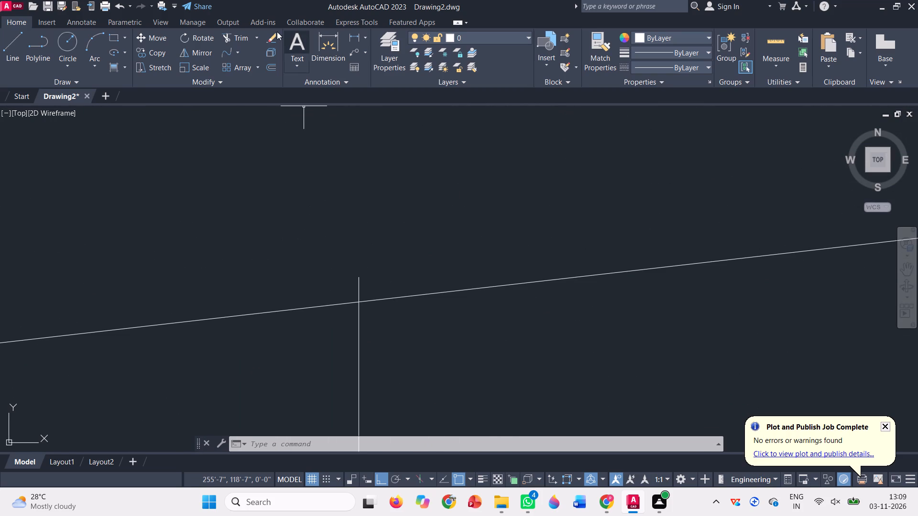
left_click(229, 33)
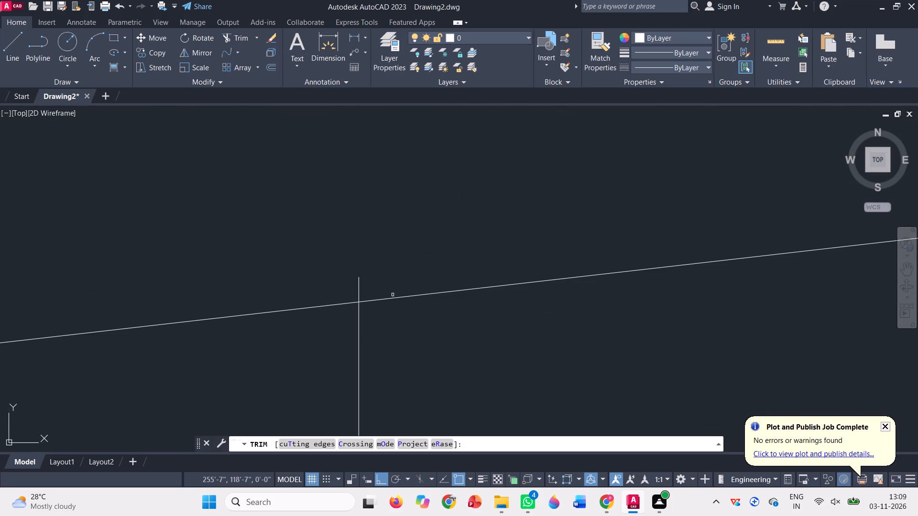
left_click(358, 292)
scroll(298, 294, "down", 5)
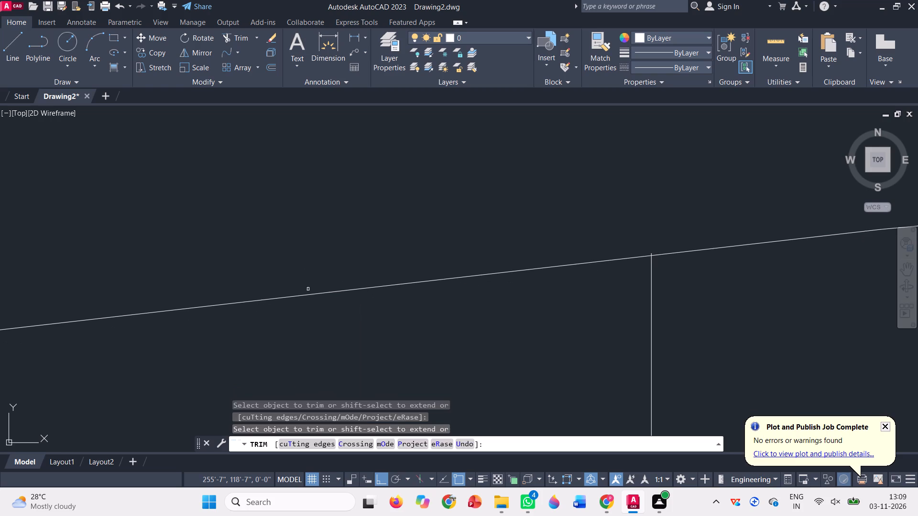
key("Escape")
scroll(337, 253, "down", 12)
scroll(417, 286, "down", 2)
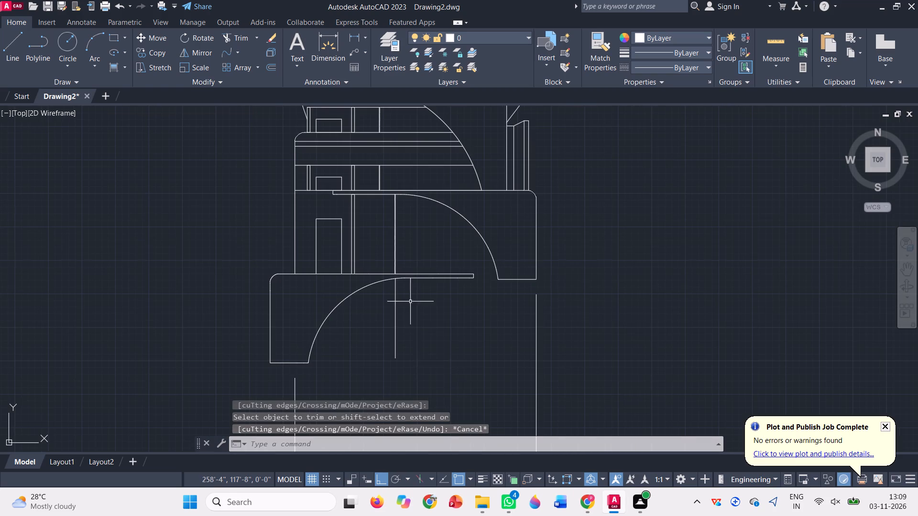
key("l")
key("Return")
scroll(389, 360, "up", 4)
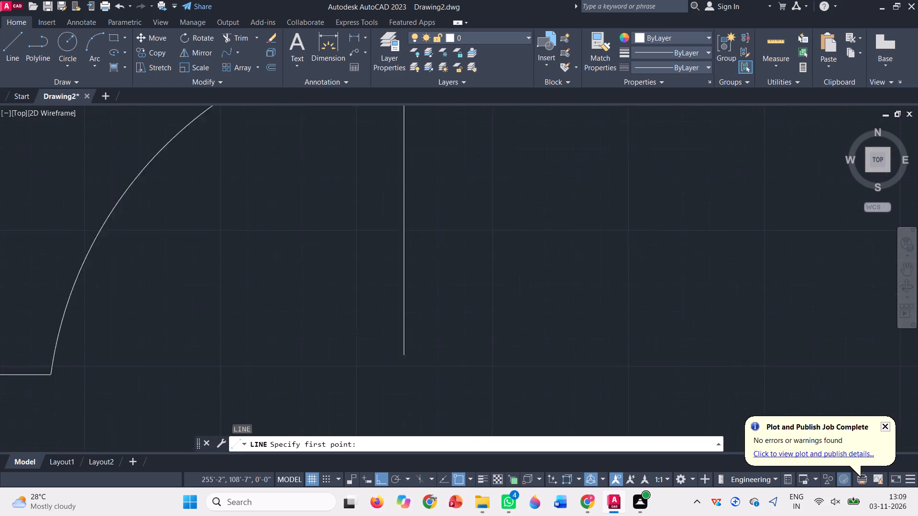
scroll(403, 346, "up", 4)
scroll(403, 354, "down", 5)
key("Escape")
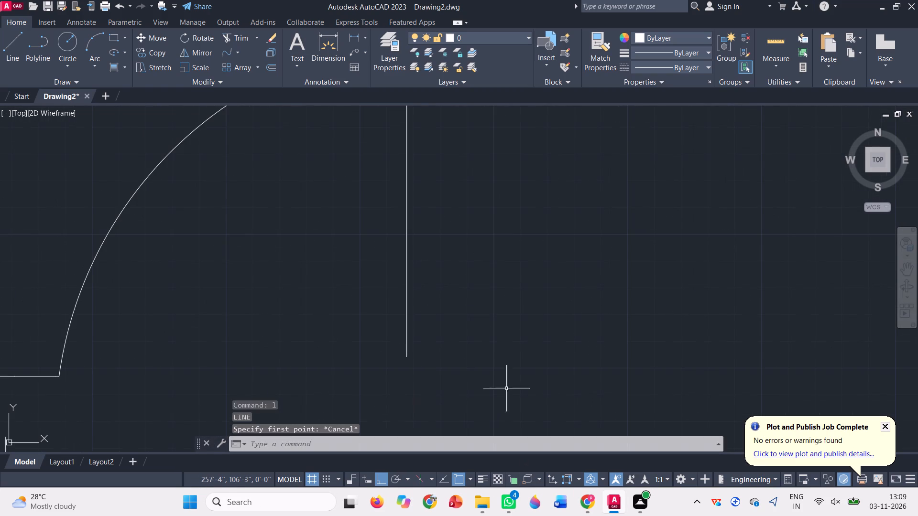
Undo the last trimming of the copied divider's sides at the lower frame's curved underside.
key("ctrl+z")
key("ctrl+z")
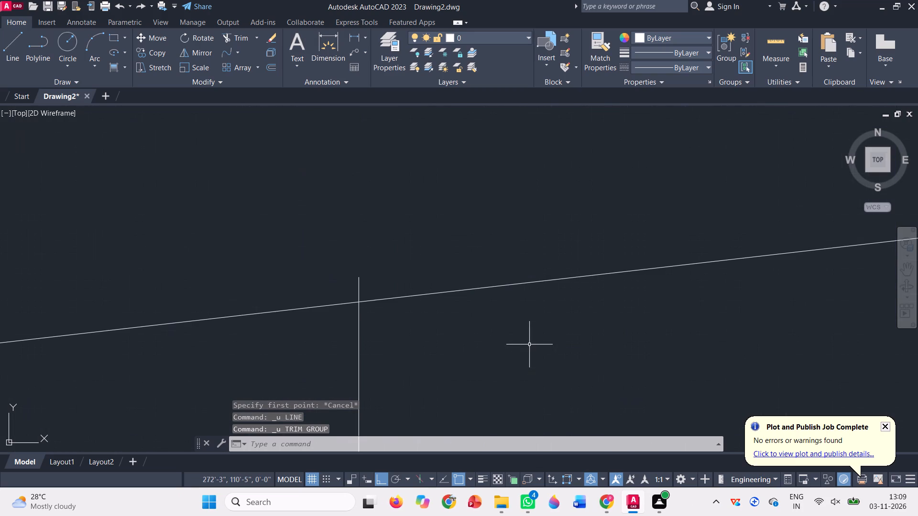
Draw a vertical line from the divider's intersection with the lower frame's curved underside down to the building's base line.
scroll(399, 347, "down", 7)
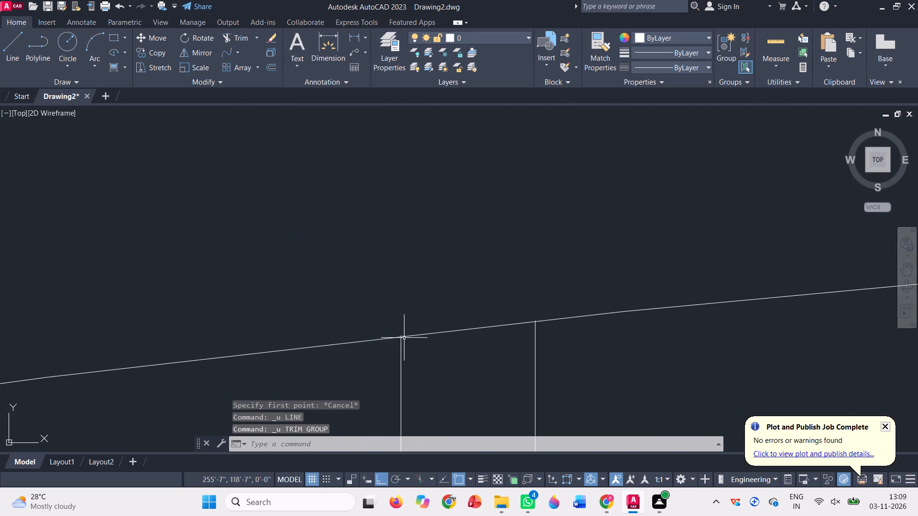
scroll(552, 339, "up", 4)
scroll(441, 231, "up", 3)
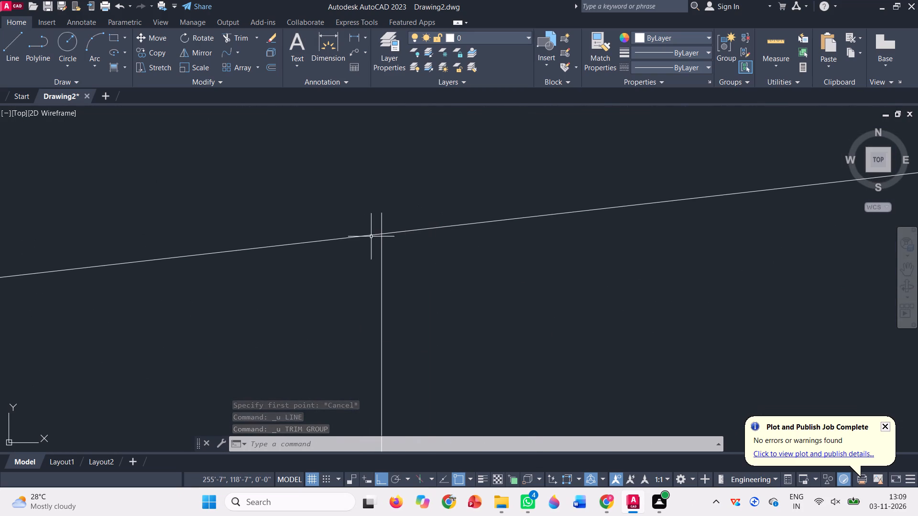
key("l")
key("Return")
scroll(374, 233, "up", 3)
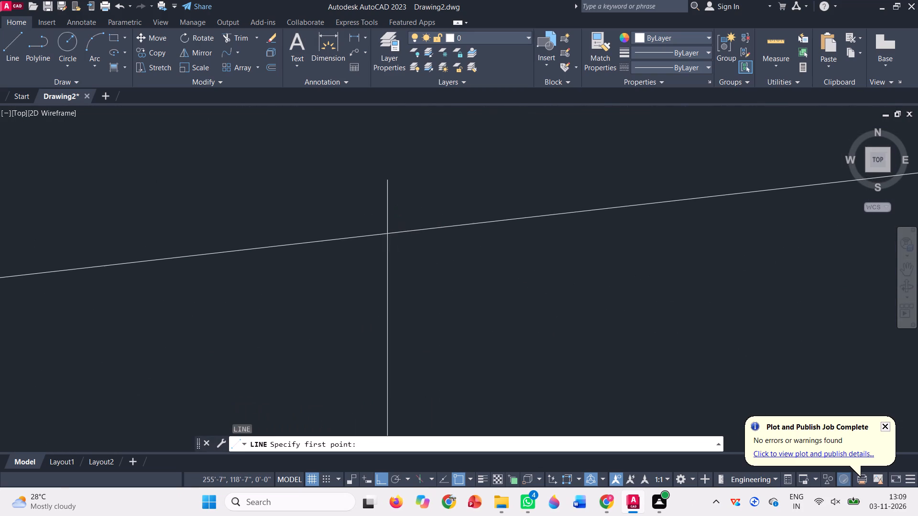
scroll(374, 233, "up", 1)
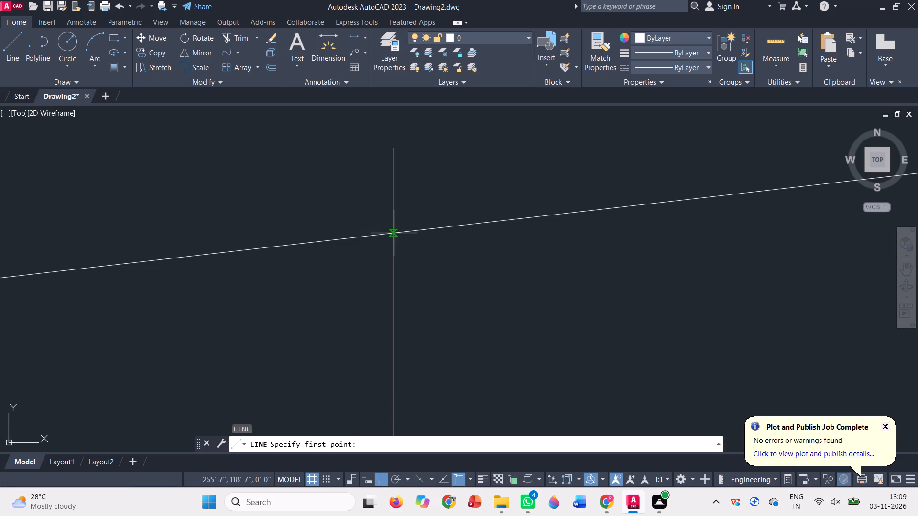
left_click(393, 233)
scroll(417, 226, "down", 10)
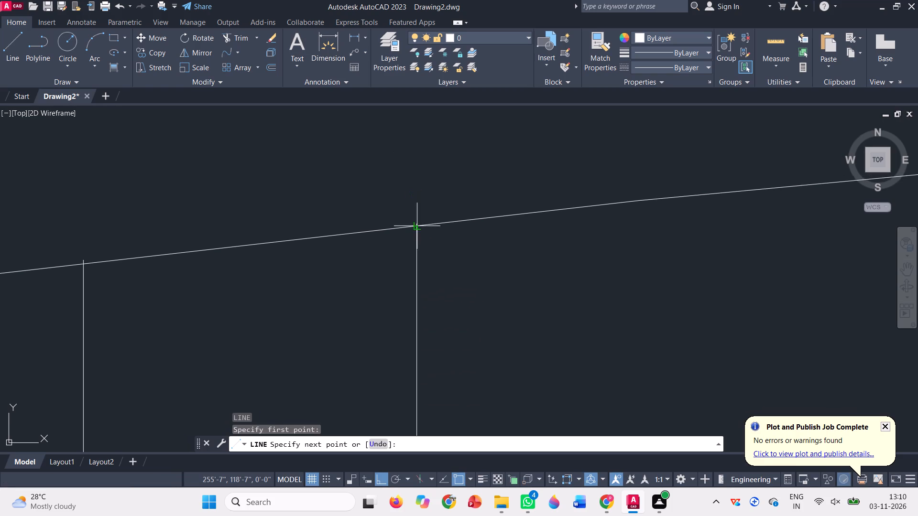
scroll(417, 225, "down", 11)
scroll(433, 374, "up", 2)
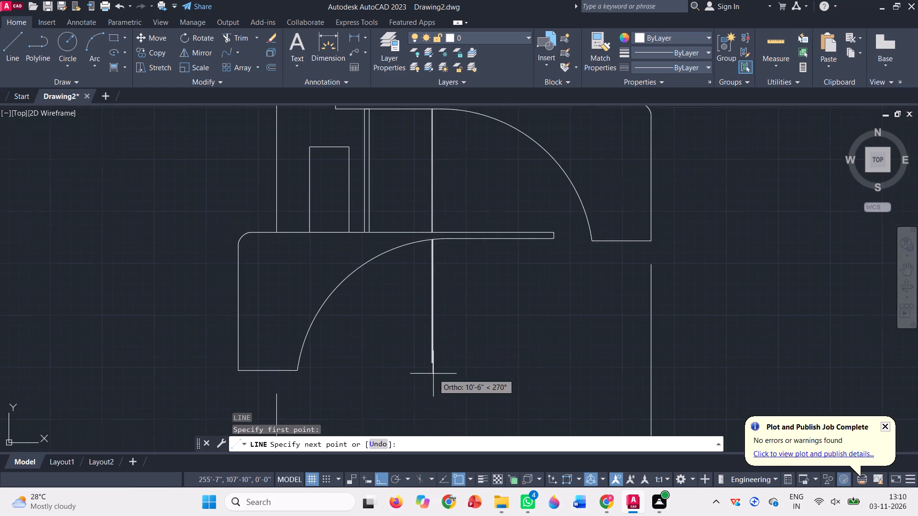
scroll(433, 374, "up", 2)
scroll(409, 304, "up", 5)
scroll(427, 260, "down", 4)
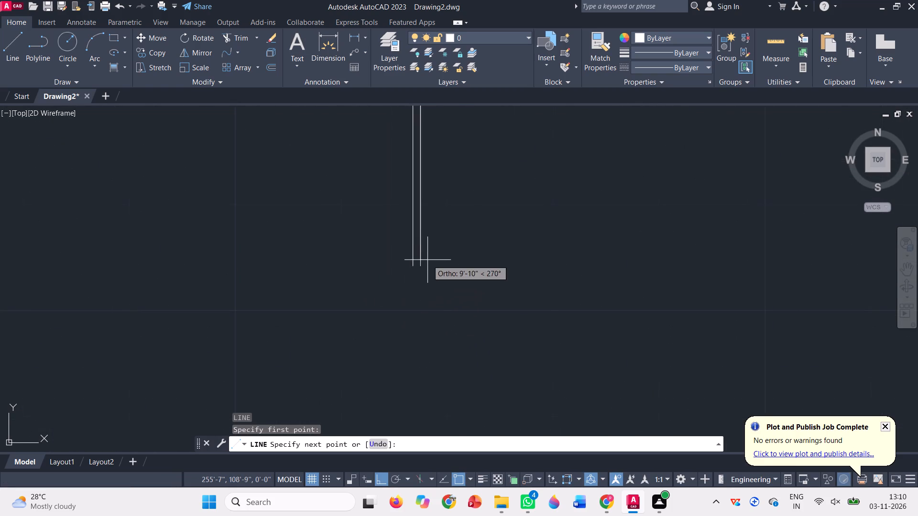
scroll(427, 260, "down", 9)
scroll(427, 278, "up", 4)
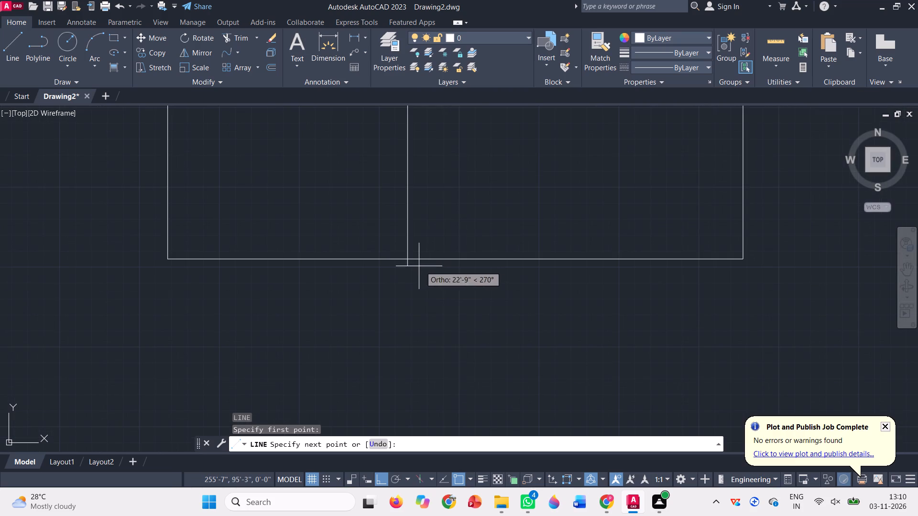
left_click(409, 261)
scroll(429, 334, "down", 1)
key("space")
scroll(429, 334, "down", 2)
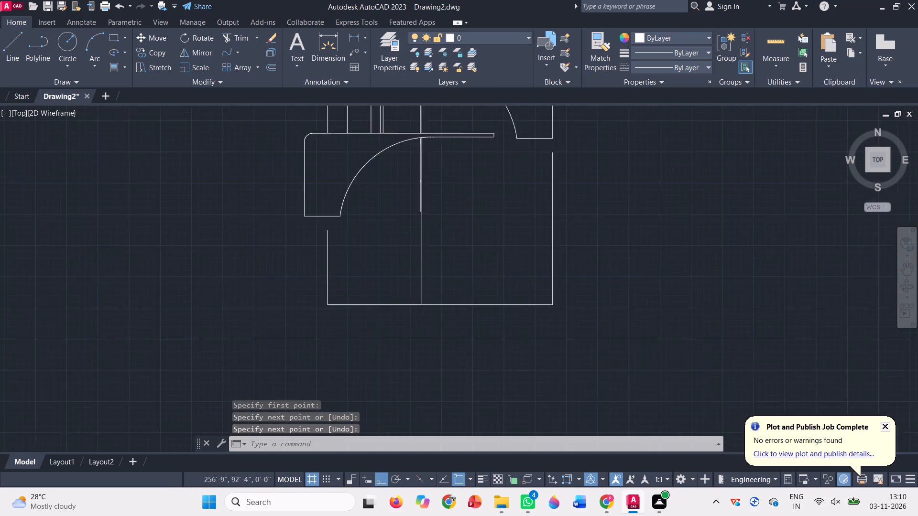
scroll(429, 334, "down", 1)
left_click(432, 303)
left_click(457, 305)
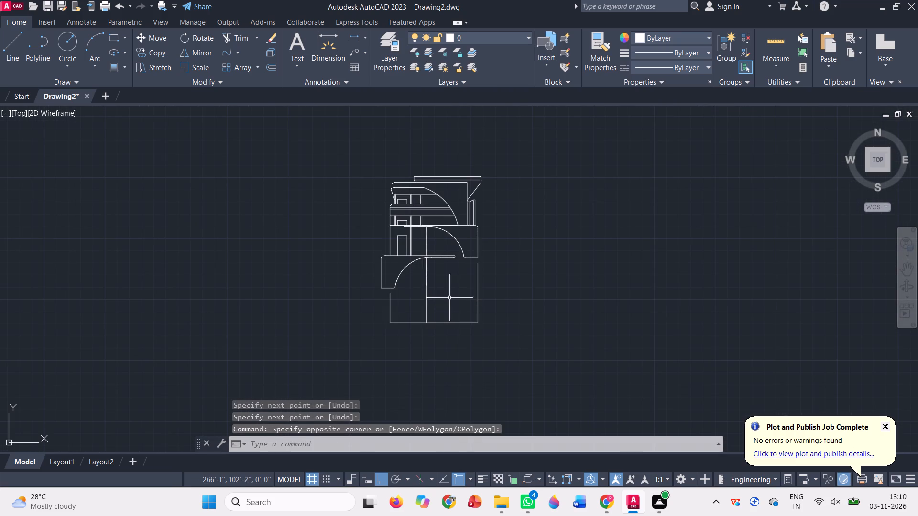
Erase both sides of the copied divider and the long vertical line beneath the lower frame's curved underside.
scroll(426, 262, "up", 4)
scroll(417, 220, "up", 5)
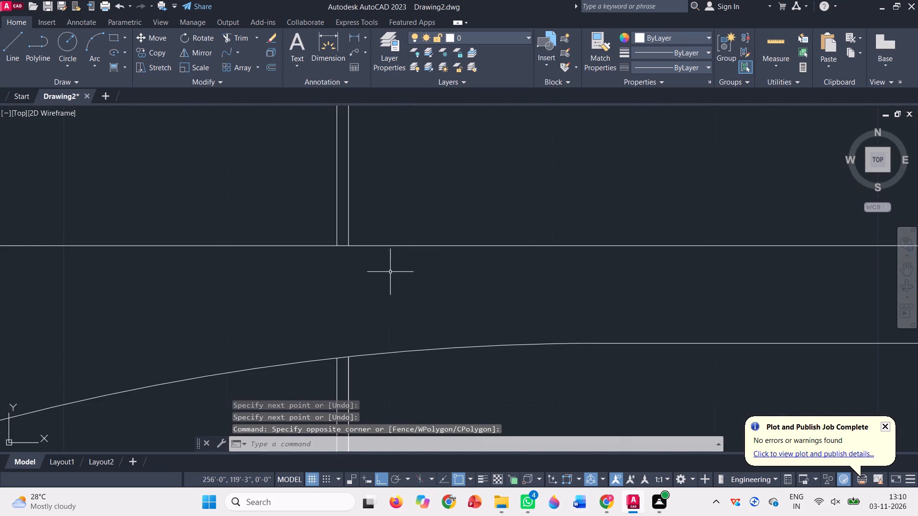
scroll(348, 358, "up", 9)
scroll(387, 209, "up", 4)
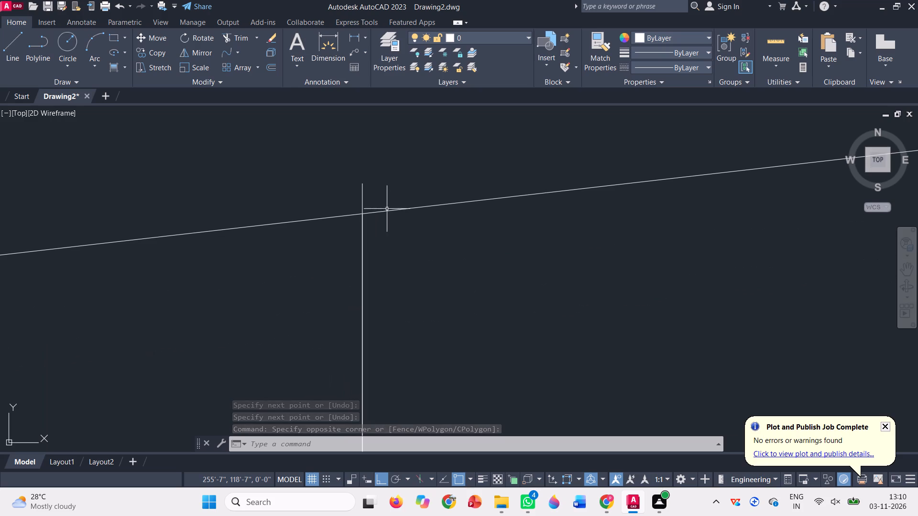
left_click(364, 196)
left_click(344, 193)
key("Delete")
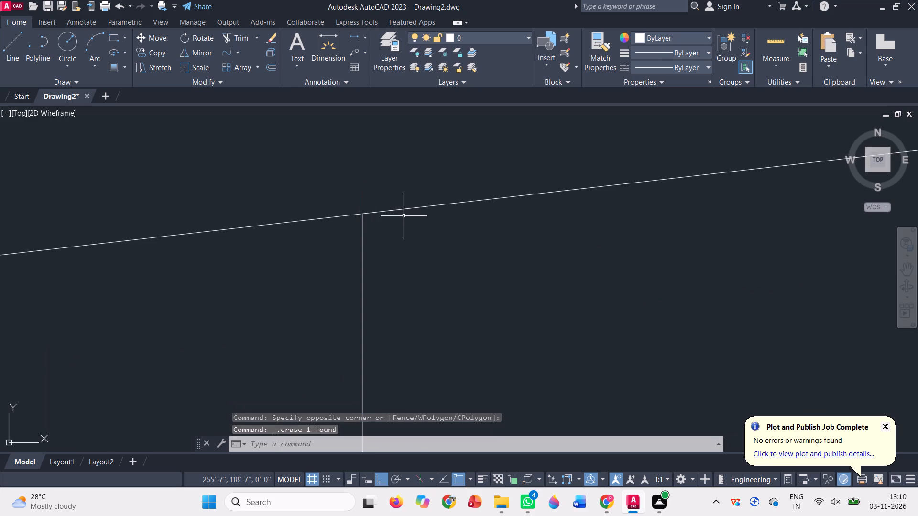
scroll(375, 216, "up", 3)
scroll(394, 226, "down", 4)
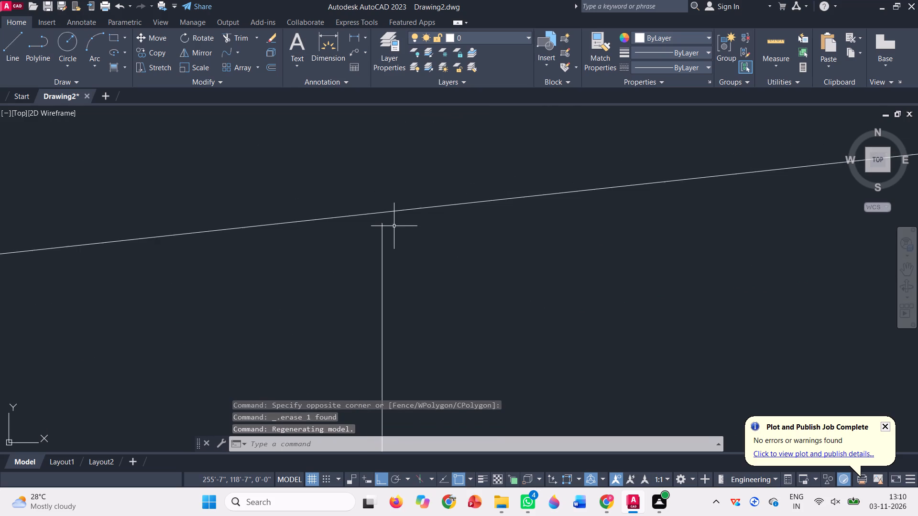
scroll(394, 226, "down", 4)
left_click(404, 276)
left_click(360, 270)
key("Delete")
scroll(500, 279, "down", 5)
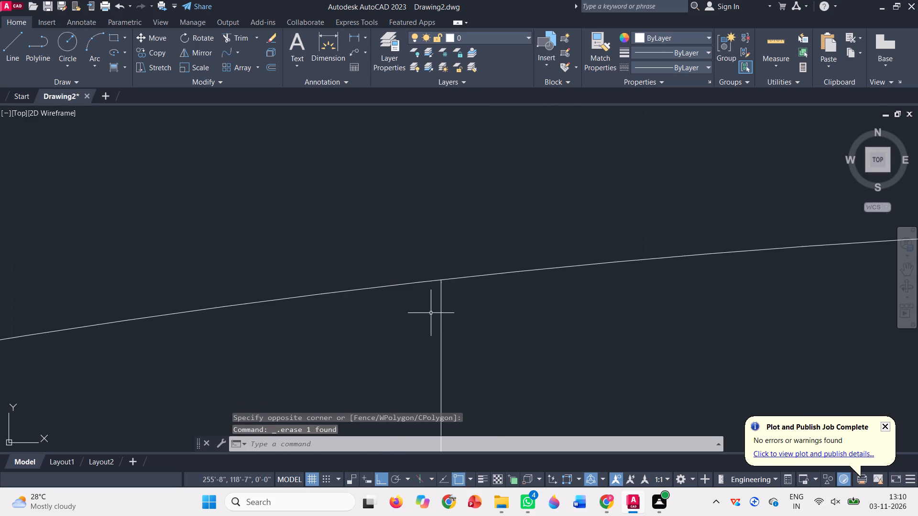
scroll(429, 313, "down", 2)
left_click(454, 349)
left_click(400, 342)
key("Delete")
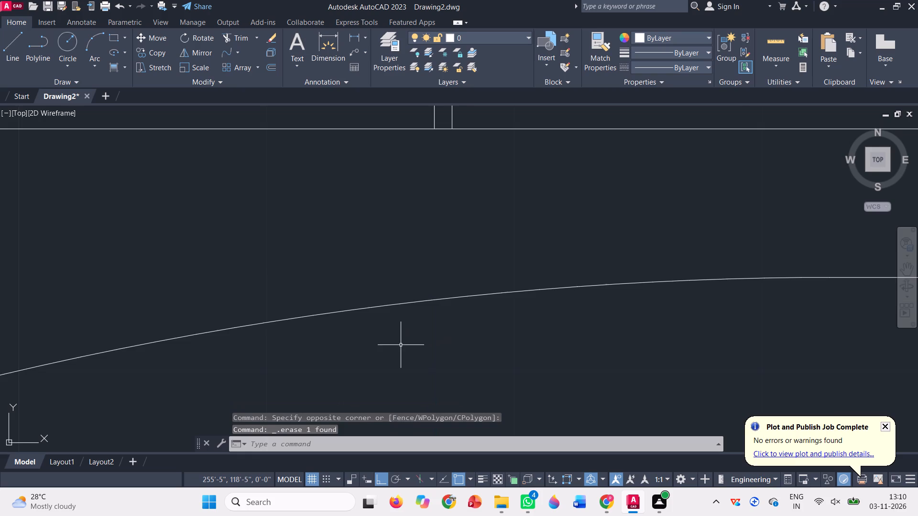
scroll(401, 344, "down", 3)
scroll(432, 314, "down", 3)
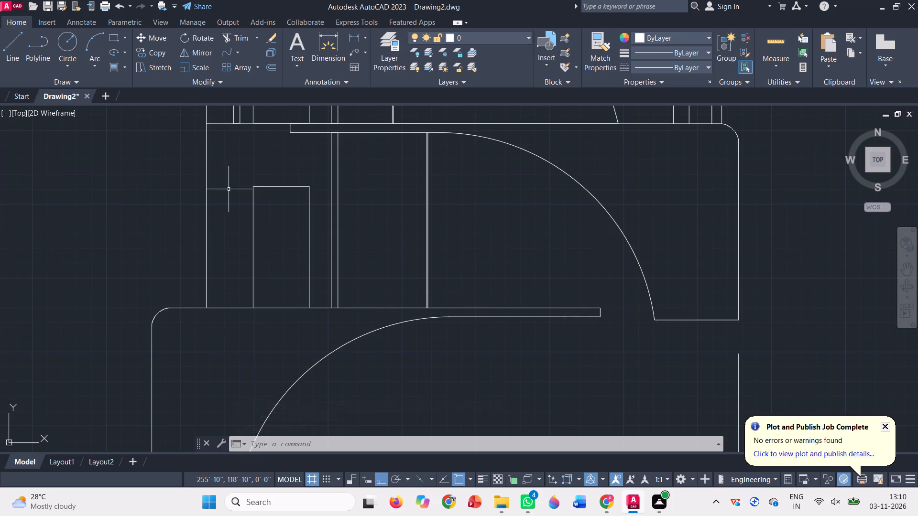
Draw a three-point arc tracing the upper part of the lower frame's curved underside, below the existing divider.
left_click(93, 32)
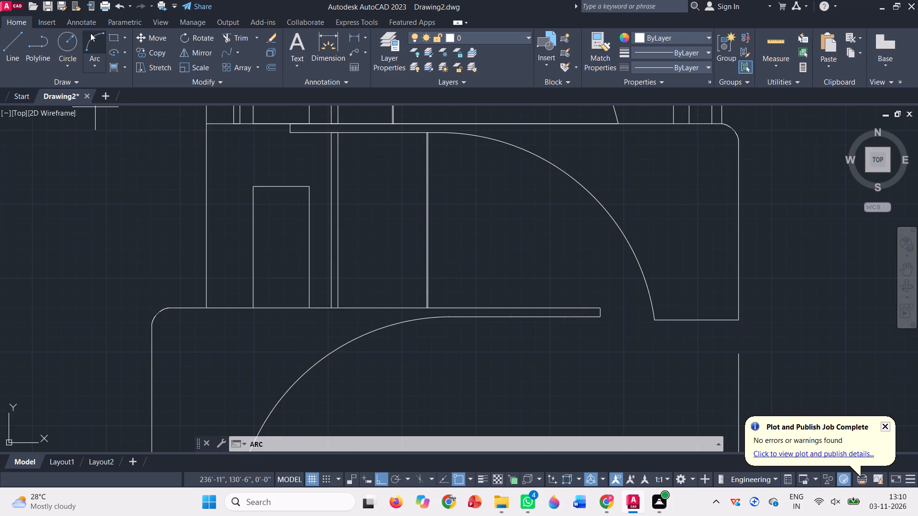
scroll(435, 330, "up", 3)
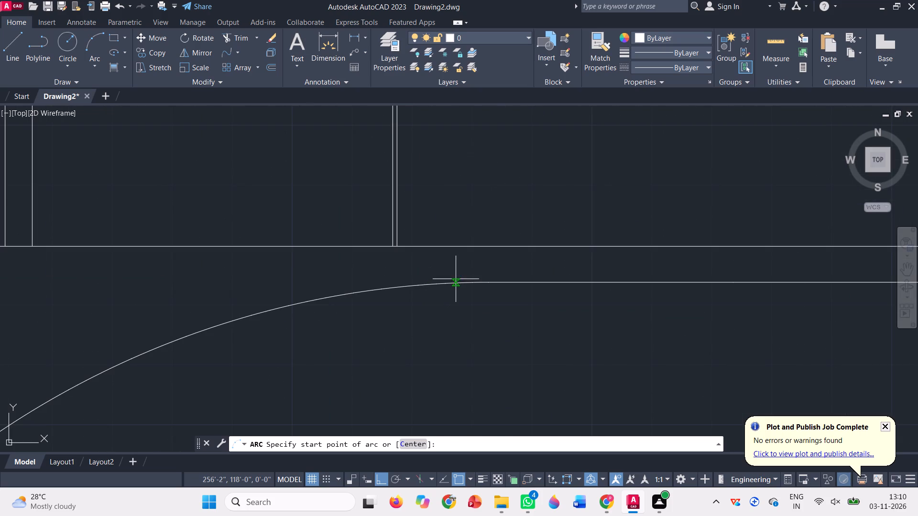
left_click(456, 279)
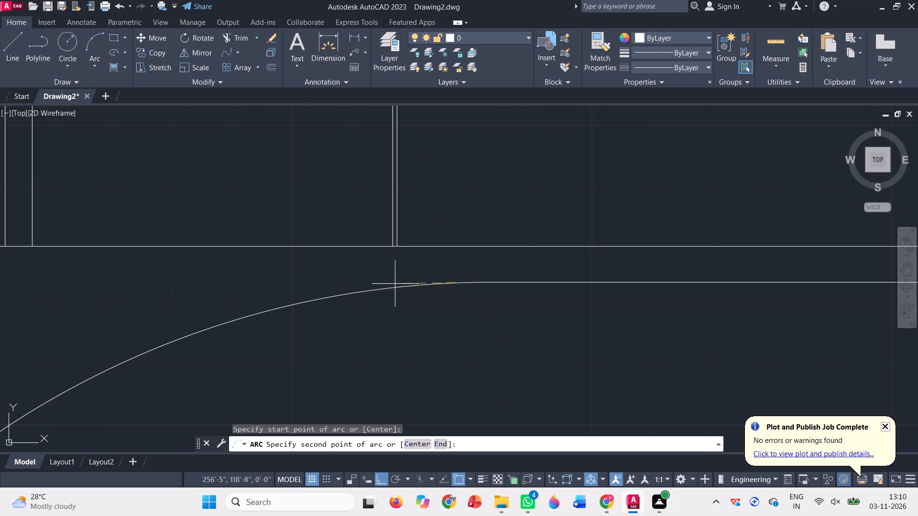
left_click(398, 288)
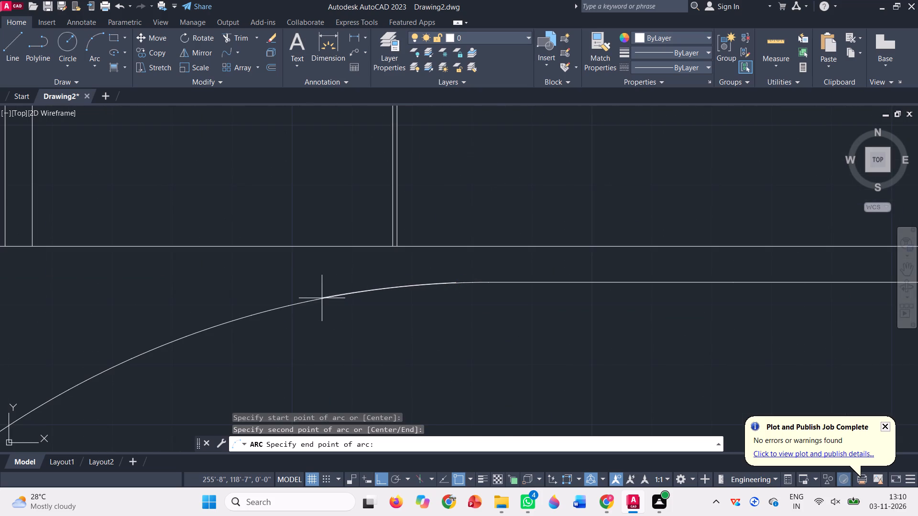
scroll(320, 298, "up", 3)
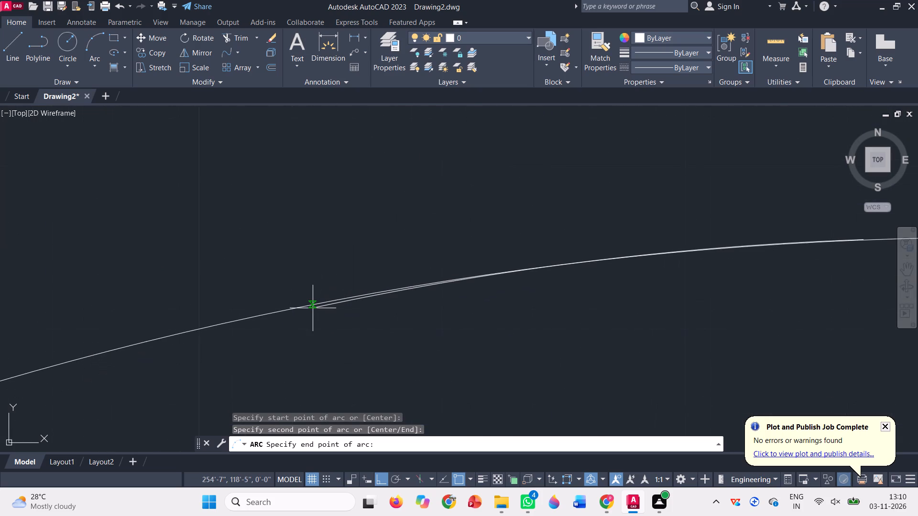
left_click(311, 308)
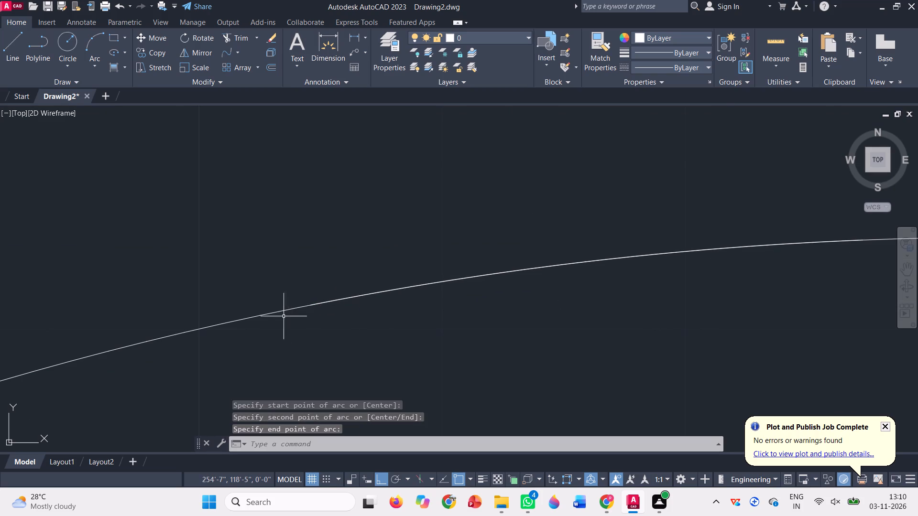
scroll(284, 312, "down", 2)
left_click(348, 304)
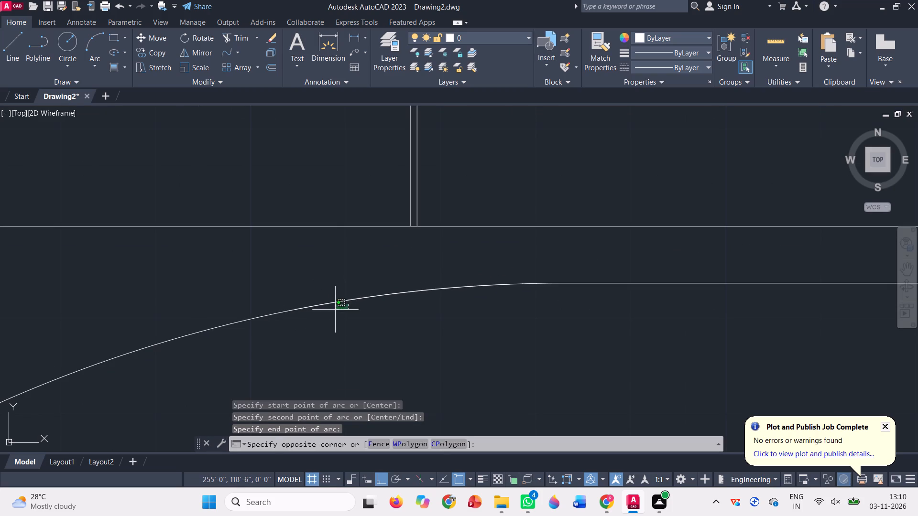
left_click(339, 322)
left_click(345, 299)
scroll(373, 304, "down", 2)
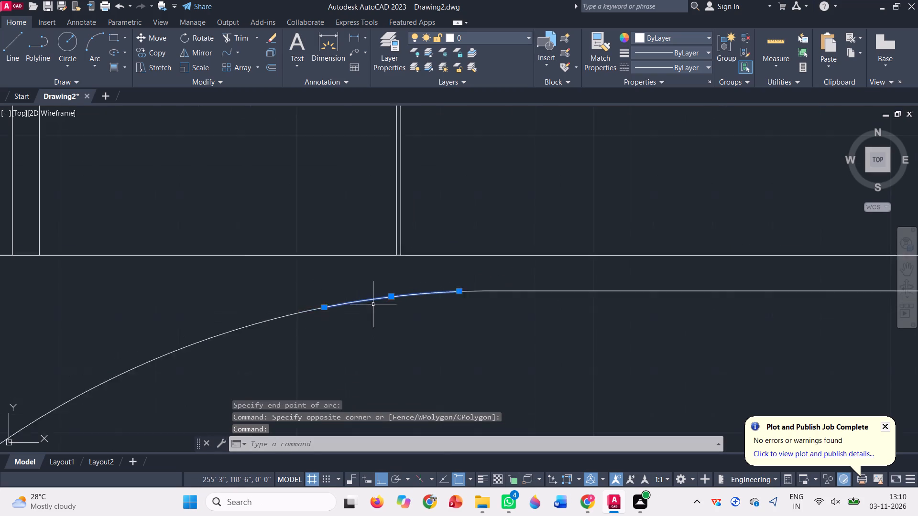
scroll(373, 304, "down", 4)
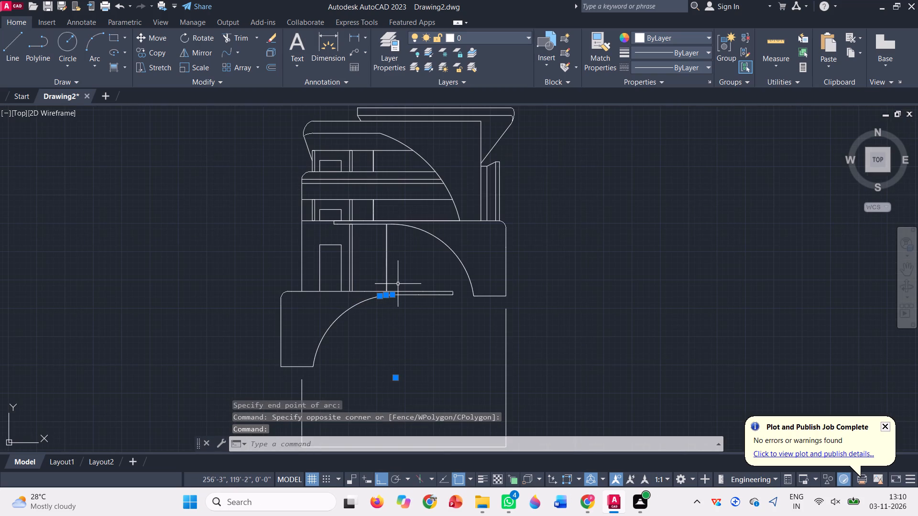
key("Escape")
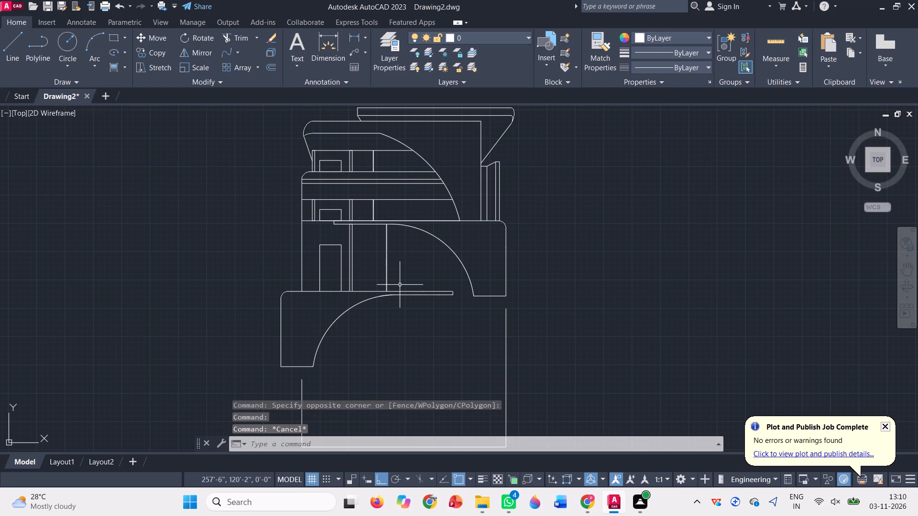
Copy the thin divider from the storey above straight down, placing its upper-left corner on the curve beneath the lower frame.
left_click(403, 279)
left_click(368, 253)
type("co")
key("space")
scroll(381, 221, "up", 8)
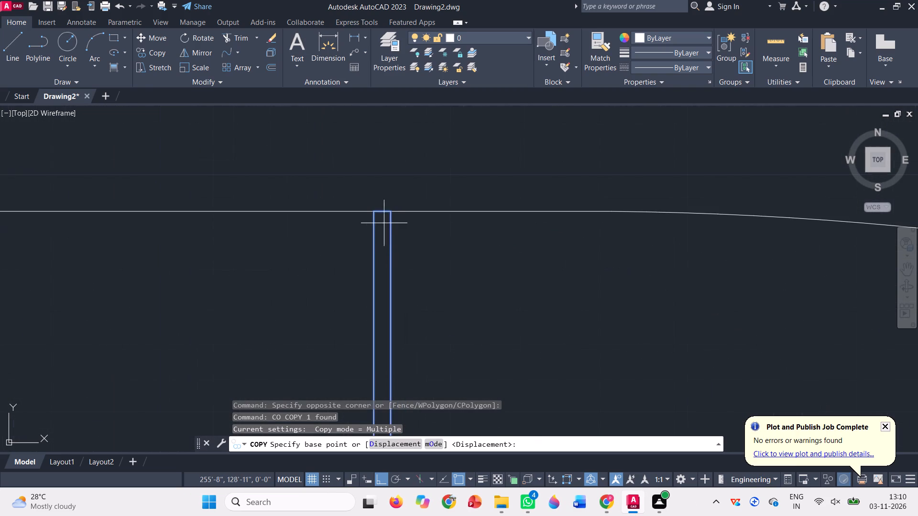
left_click(374, 214)
scroll(385, 213, "down", 9)
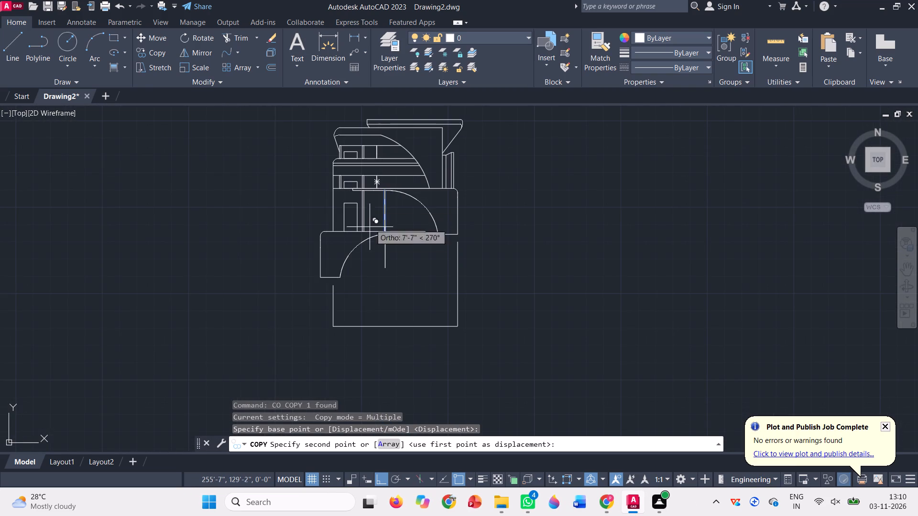
scroll(382, 230, "up", 5)
scroll(372, 282, "up", 4)
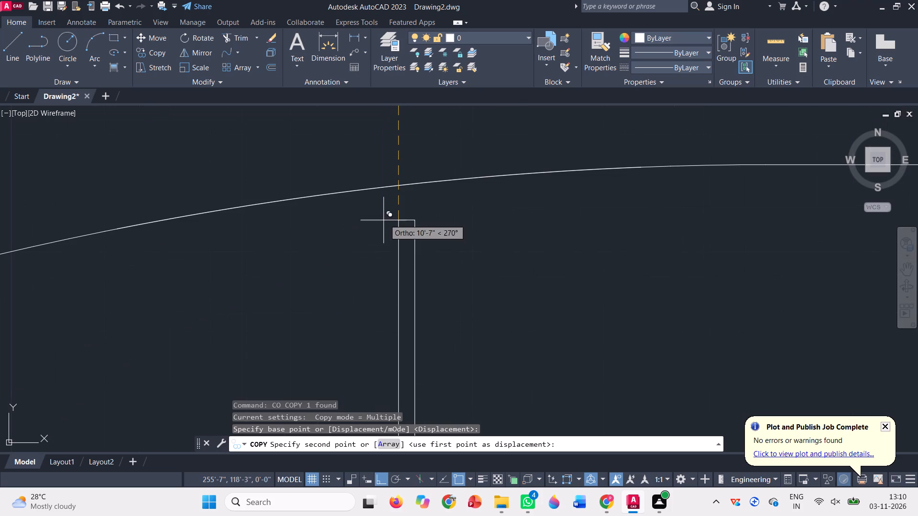
scroll(398, 190, "up", 3)
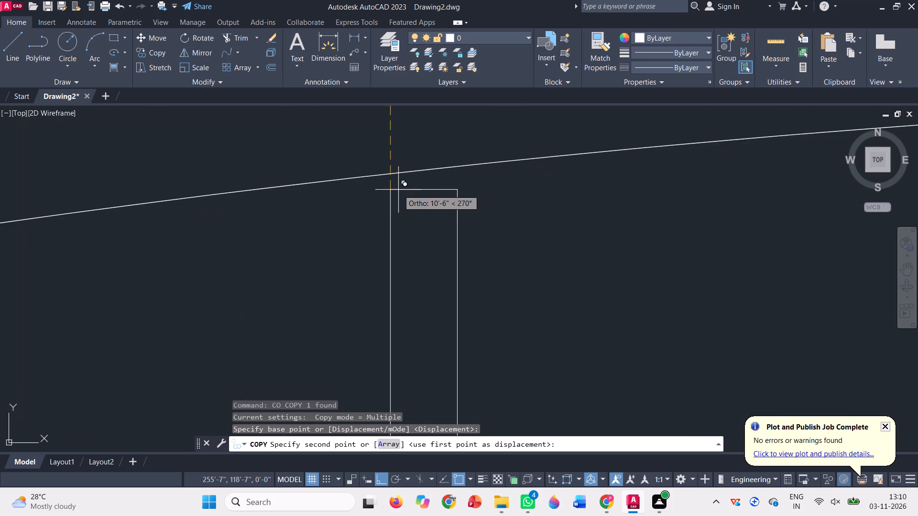
left_click(391, 172)
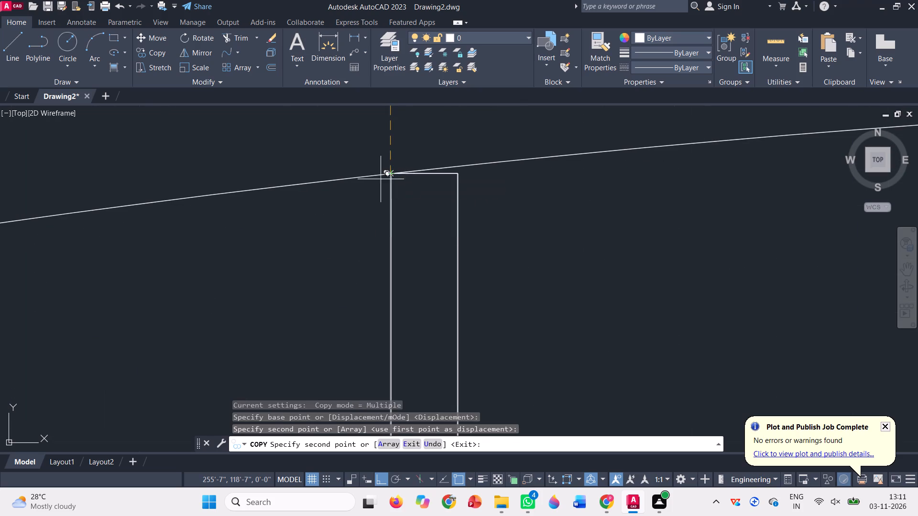
scroll(363, 239, "down", 4)
key("space")
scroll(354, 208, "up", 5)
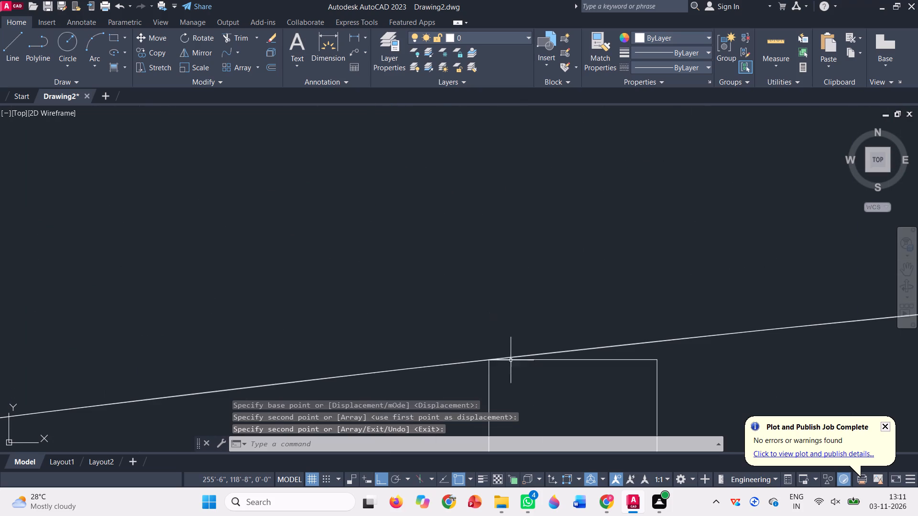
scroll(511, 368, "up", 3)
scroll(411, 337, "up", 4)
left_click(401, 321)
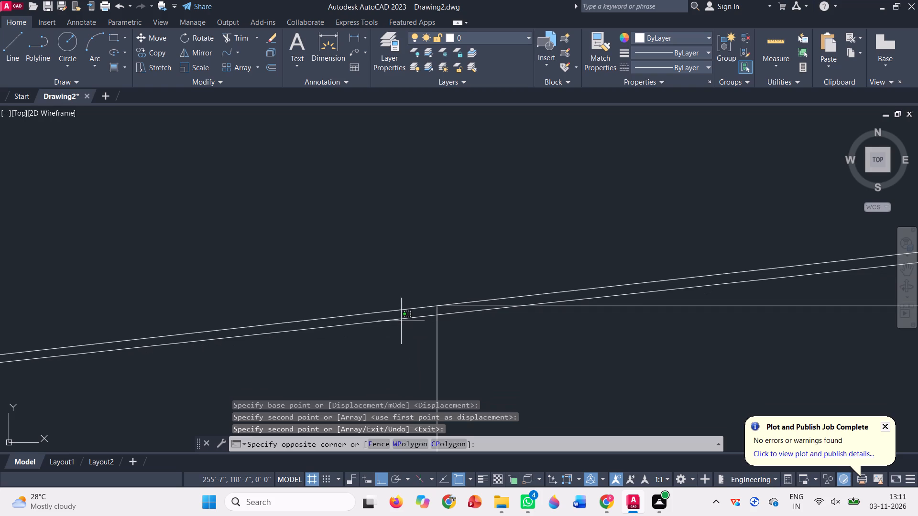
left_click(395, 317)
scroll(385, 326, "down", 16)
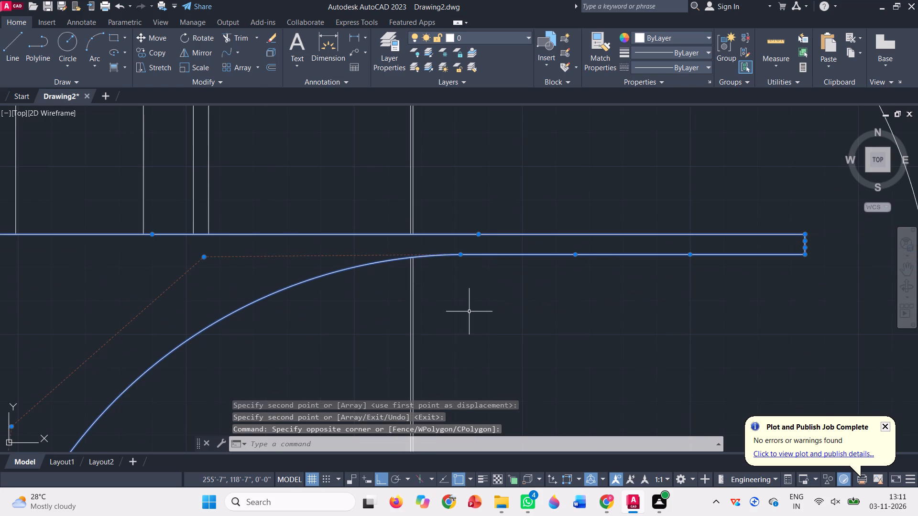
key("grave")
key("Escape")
Move the copied divider straight down from the traced arc so its upper-left corner meets the lower frame's own curved underside.
scroll(402, 257, "up", 9)
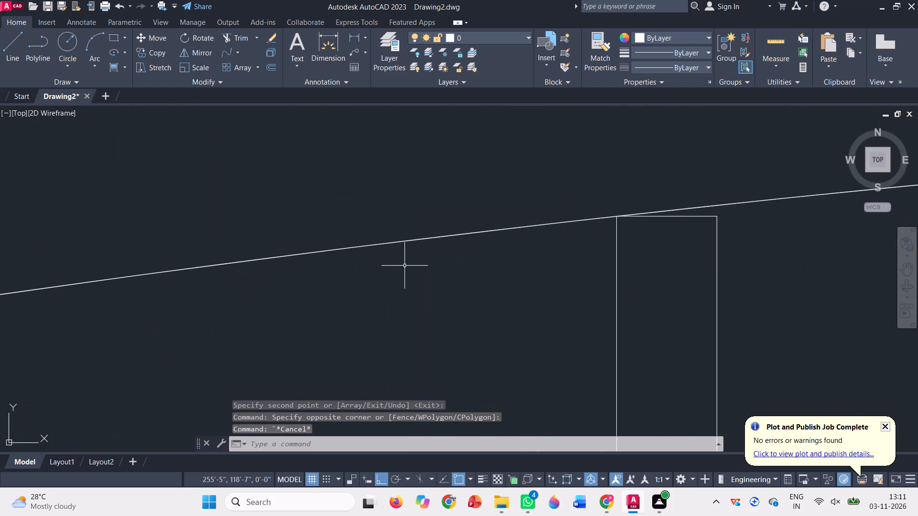
scroll(647, 205, "up", 4)
scroll(421, 278, "up", 4)
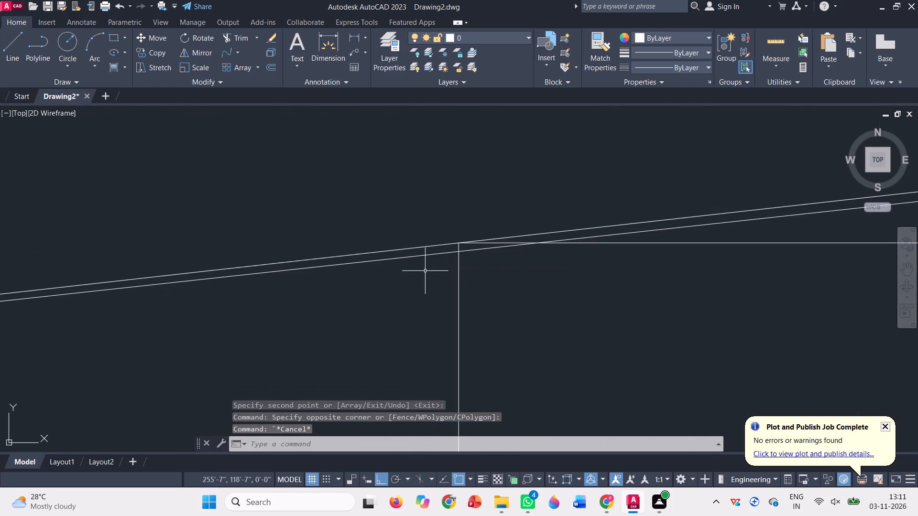
left_click(469, 294)
left_click(433, 288)
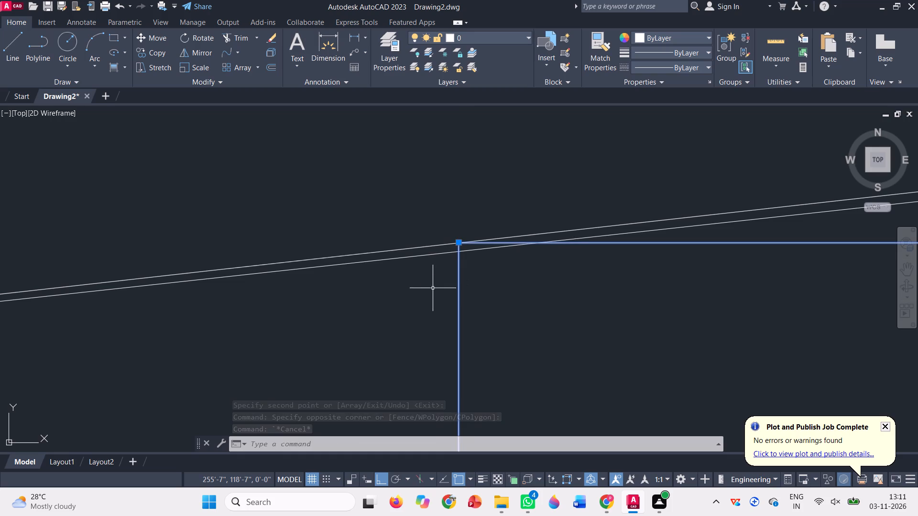
type("m")
key("space")
scroll(455, 235, "up", 3)
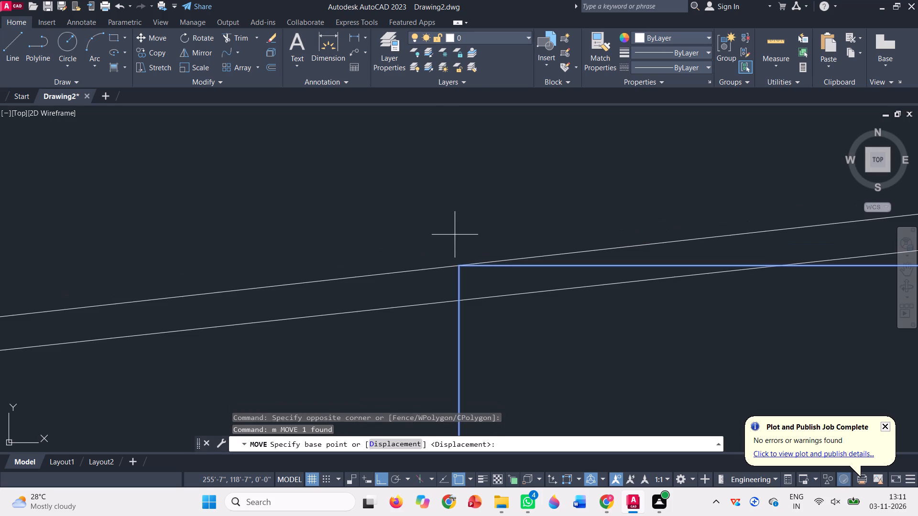
left_click(460, 267)
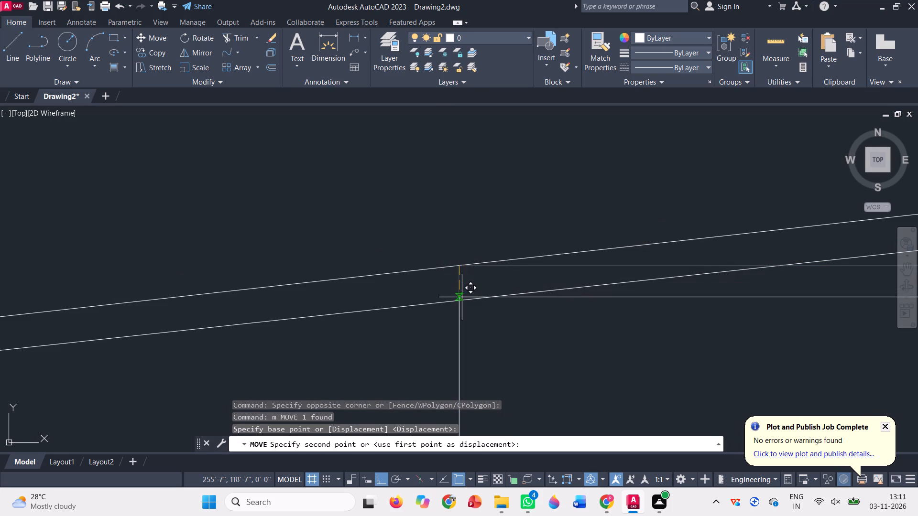
left_click(458, 300)
Move the copied divider slightly further down, bringing its upper-left corner closer to the lower frame's curved underside.
scroll(457, 295, "up", 4)
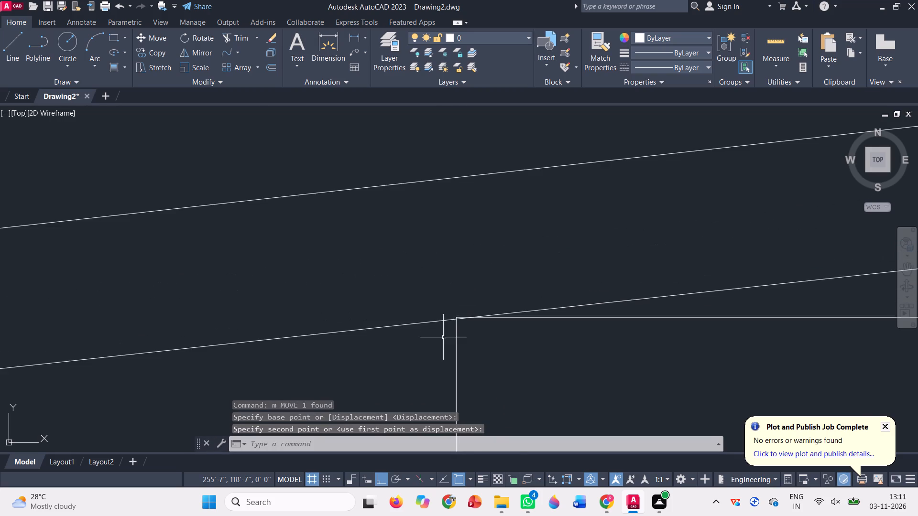
scroll(443, 337, "up", 4)
left_click(531, 294)
left_click(471, 290)
type("m")
key("space")
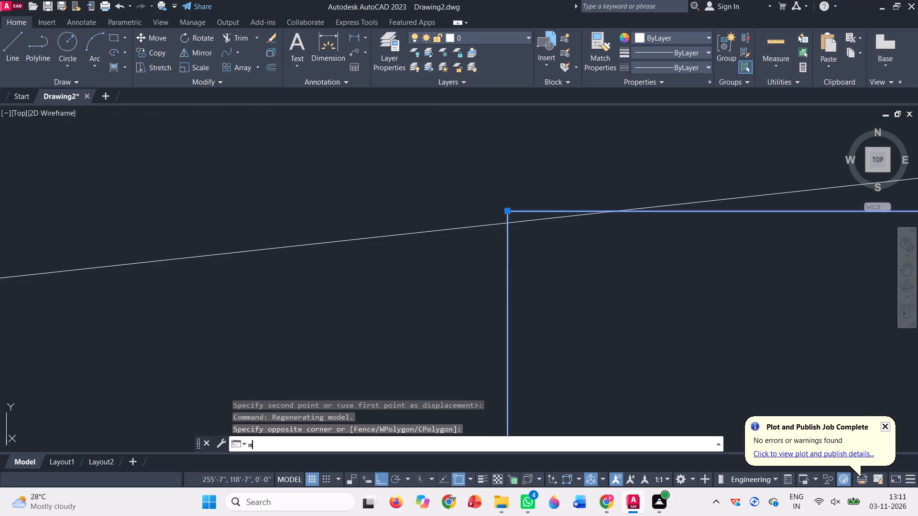
scroll(514, 204, "up", 5)
left_click(426, 277)
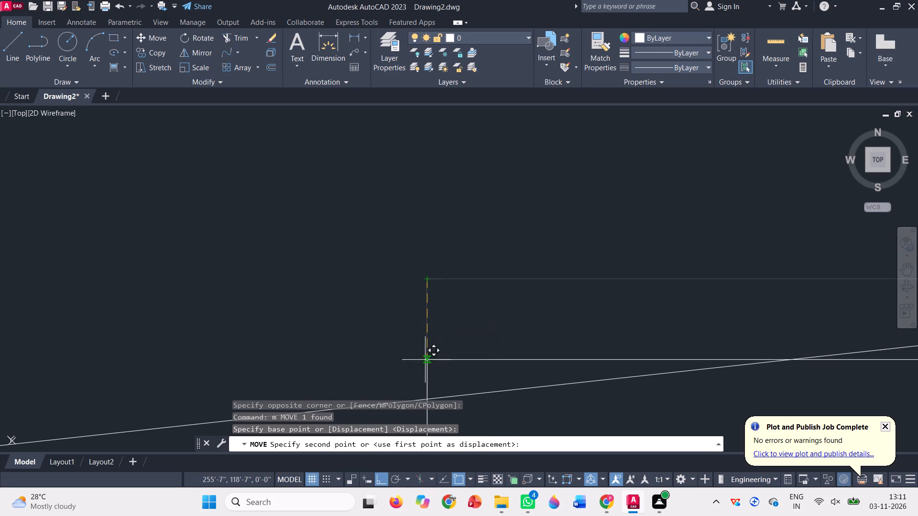
left_click(428, 401)
scroll(412, 290, "down", 5)
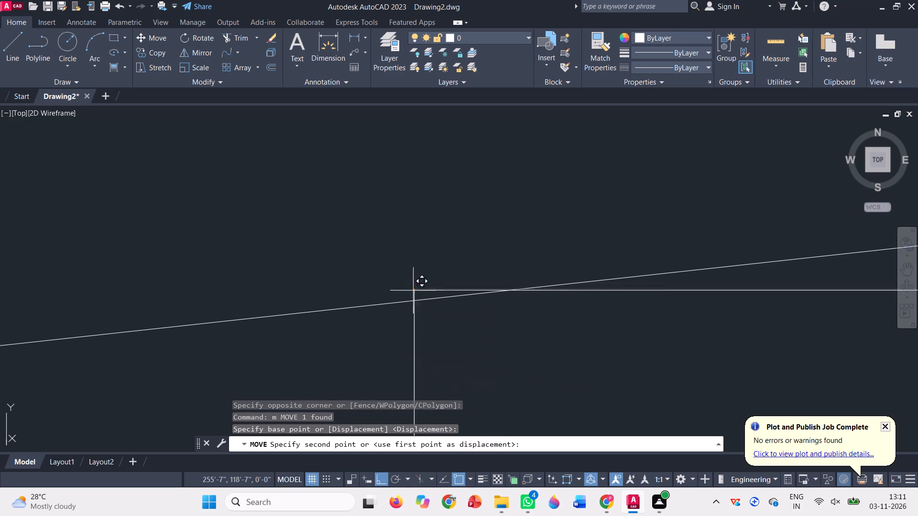
left_click(414, 299)
Move the divider down again from its upper-left corner to where its side crosses the frame's curved underside.
scroll(413, 302, "up", 2)
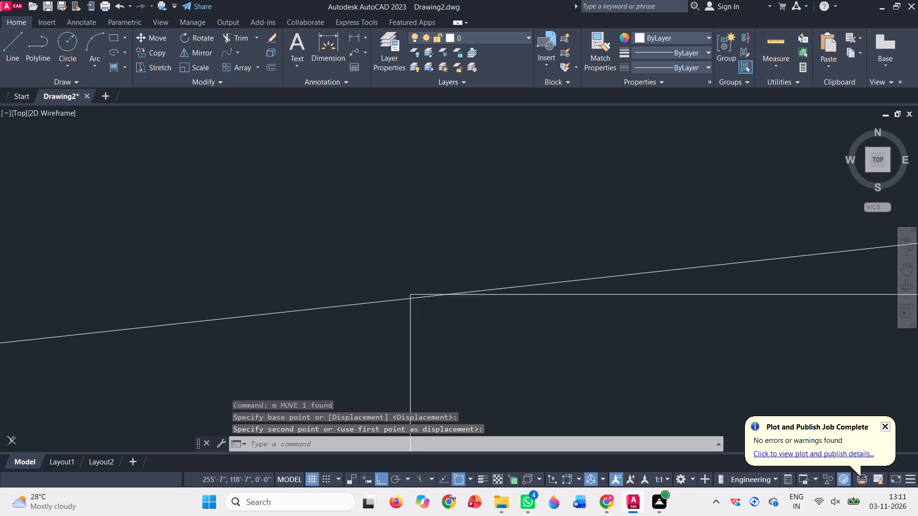
scroll(413, 302, "up", 7)
left_click(377, 285)
left_click(152, 187)
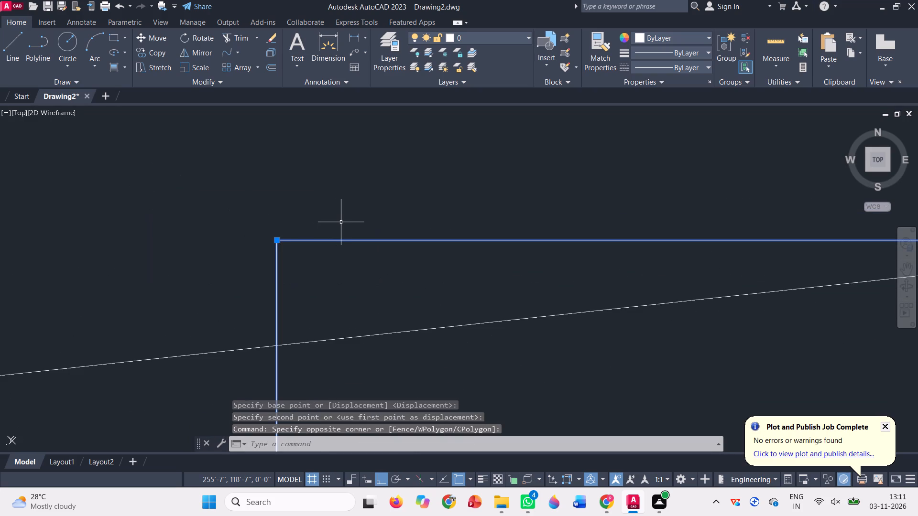
type("m")
key("space")
left_click(280, 238)
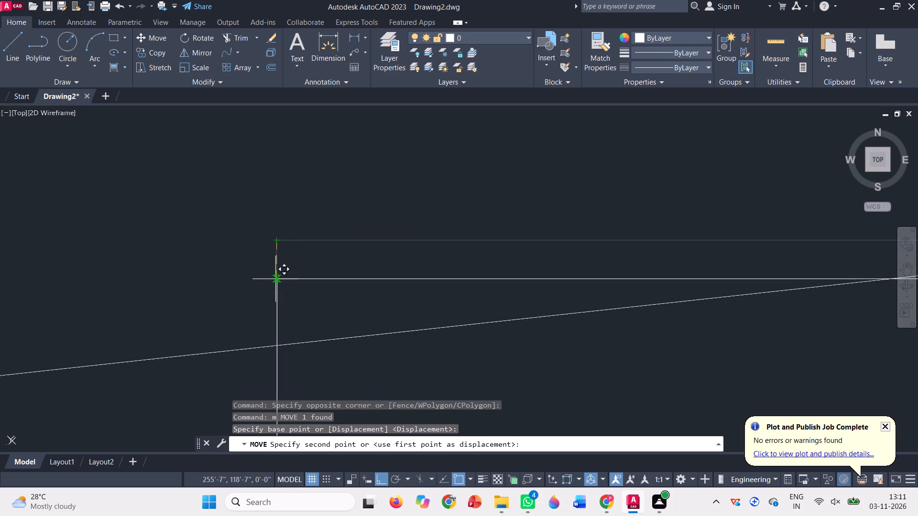
left_click(276, 345)
Shift the divider down by the small remaining gap so its upper-left corner sits on the frame's curved underside.
scroll(290, 279, "down", 3)
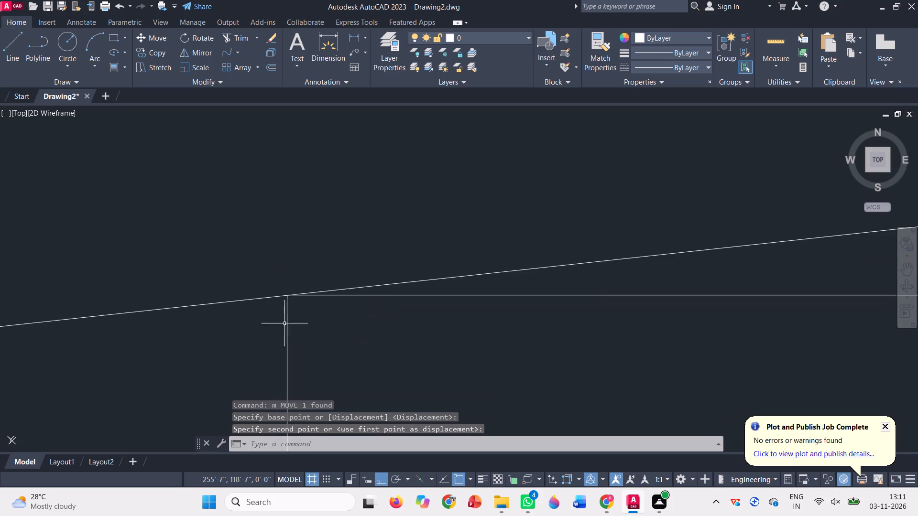
scroll(282, 313, "up", 4)
scroll(306, 181, "up", 5)
scroll(415, 136, "down", 1)
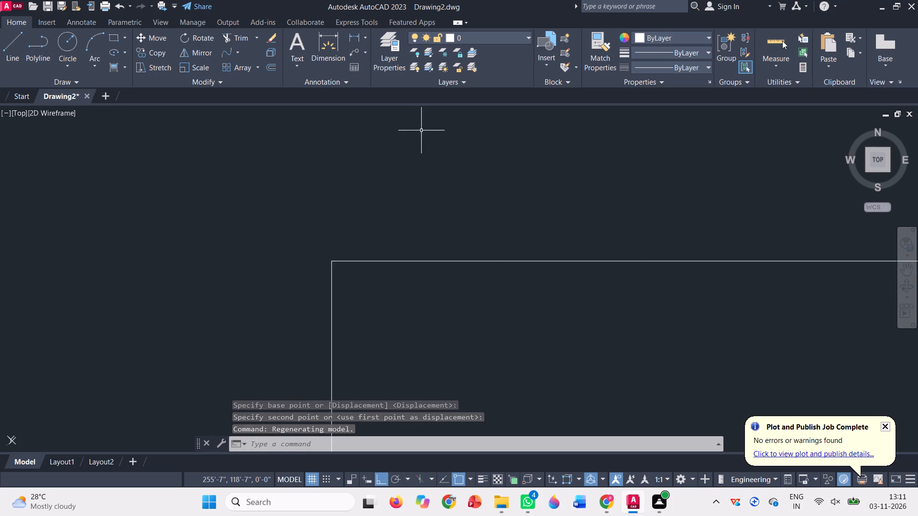
scroll(422, 393, "down", 2)
scroll(412, 320, "down", 2)
scroll(407, 326, "up", 4)
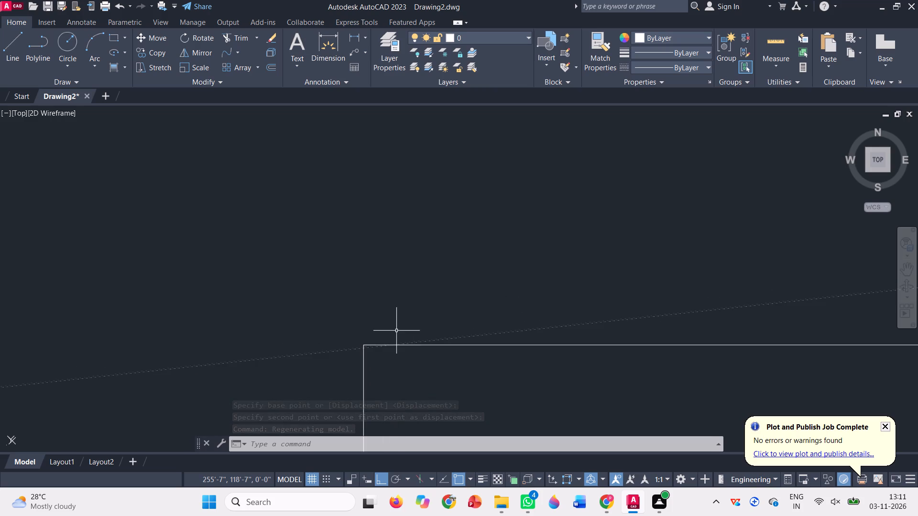
scroll(353, 358, "up", 3)
scroll(419, 275, "down", 3)
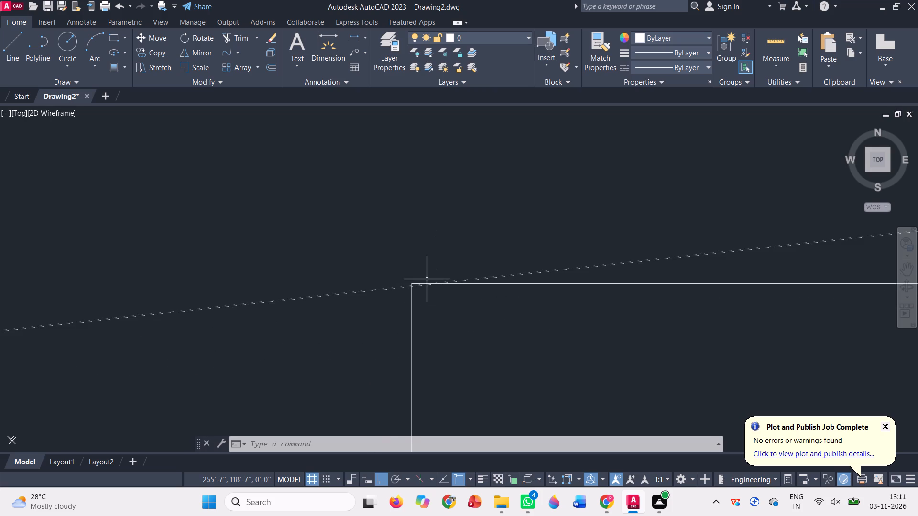
key("Escape")
scroll(425, 281, "up", 2)
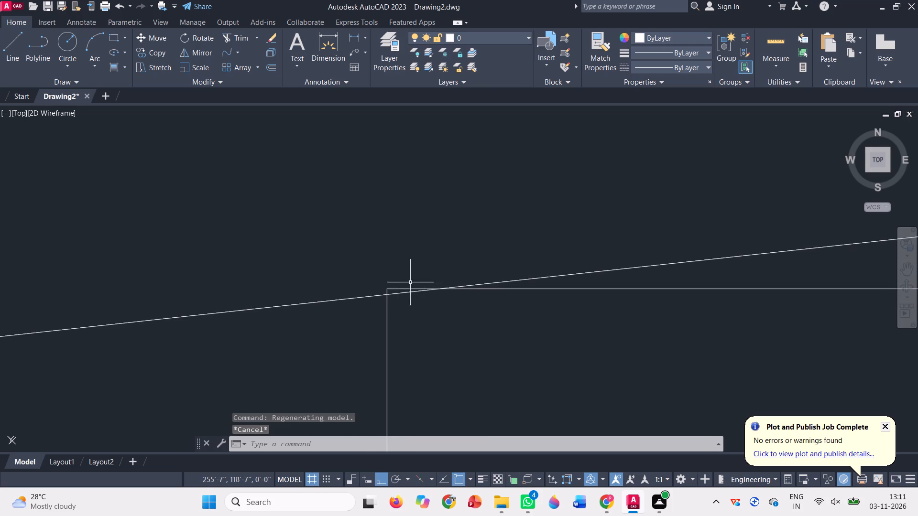
scroll(385, 296, "up", 2)
scroll(387, 281, "down", 2)
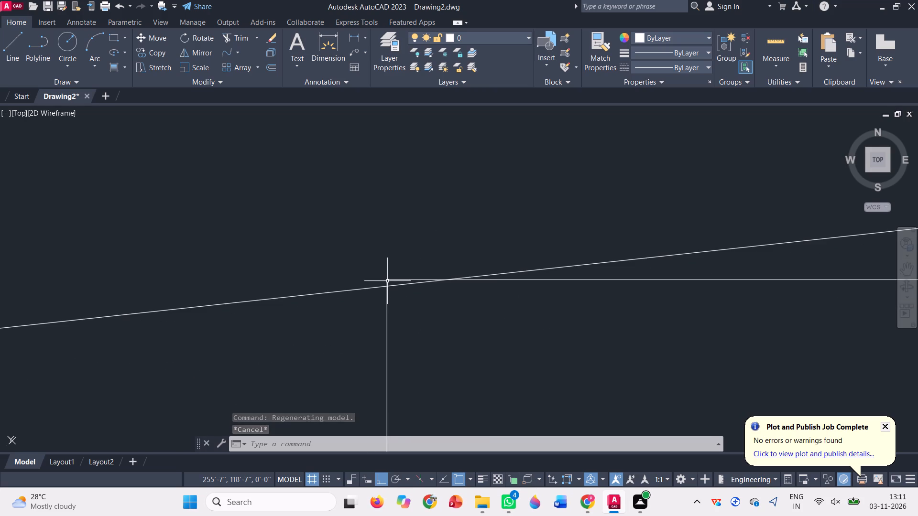
left_click(387, 281)
type("m")
key("space")
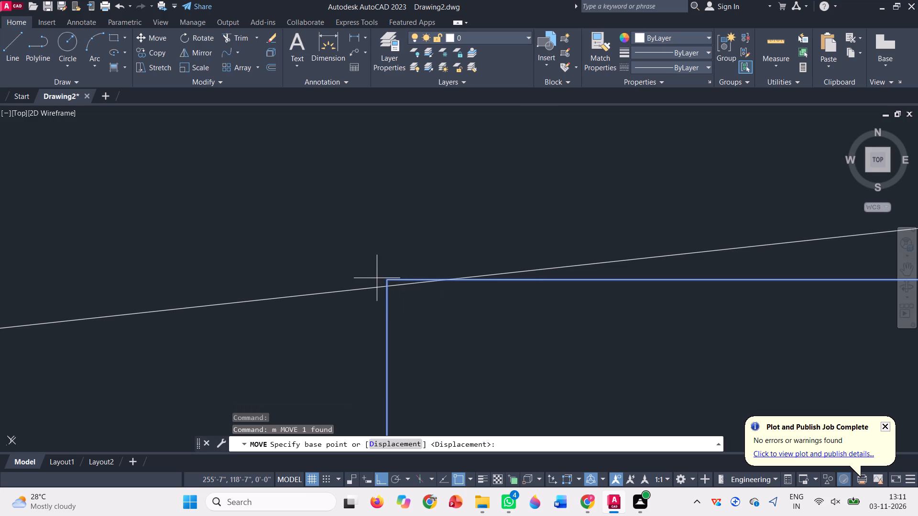
left_click(386, 279)
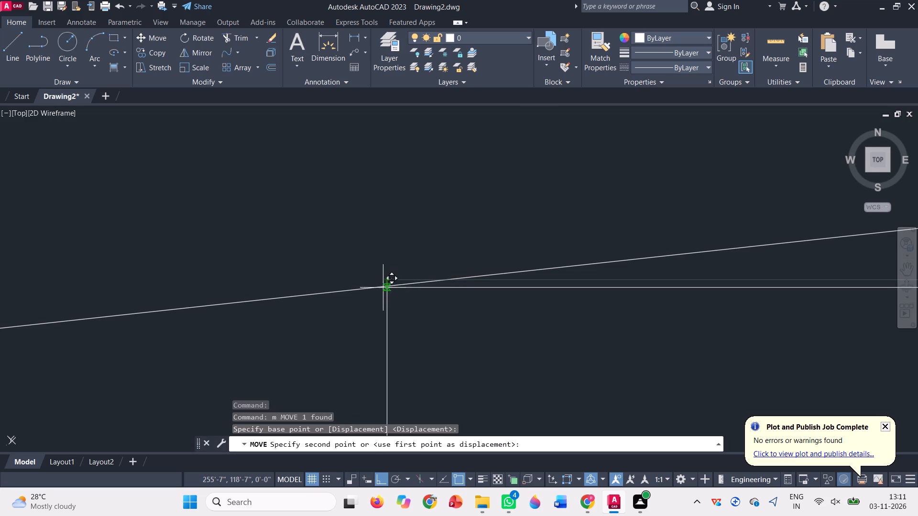
left_click(386, 288)
Try to move the divider up slightly from its upper-left corner to the frame's curved underside.
scroll(394, 285, "up", 4)
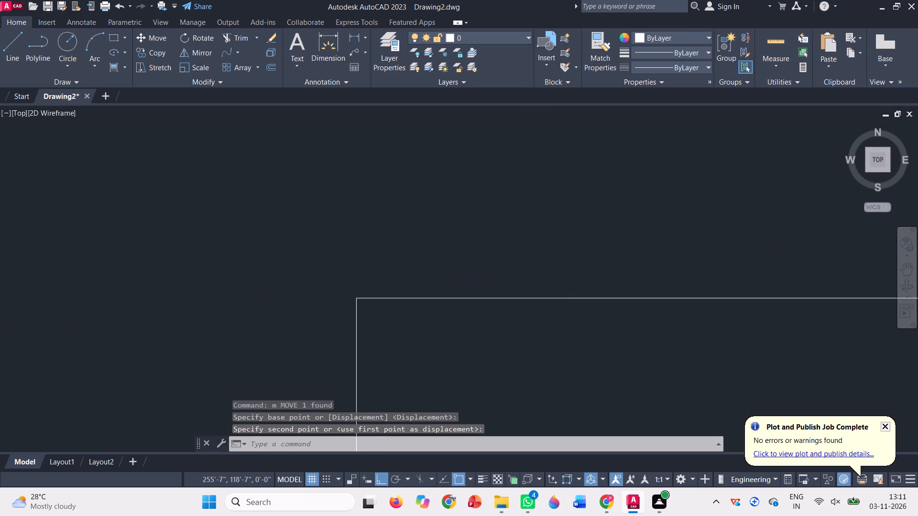
scroll(364, 322, "down", 3)
left_click(366, 325)
left_click(329, 325)
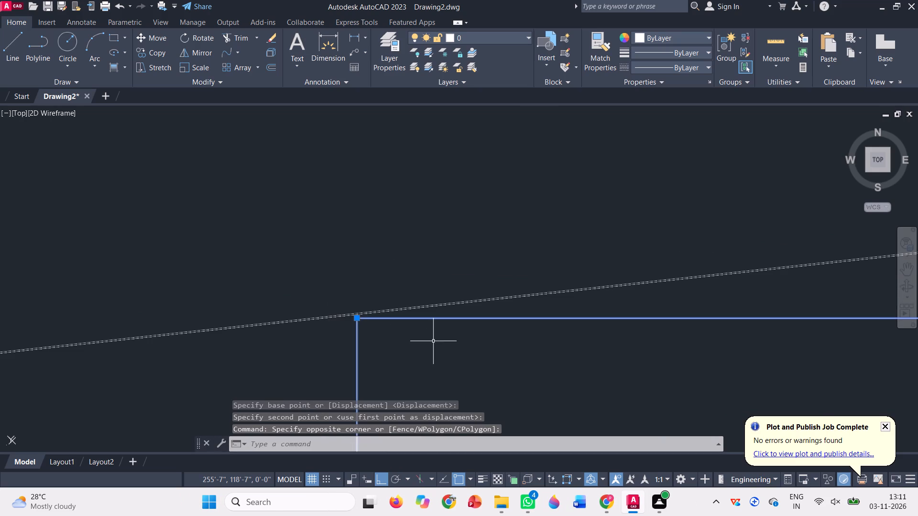
type("m")
key("space")
left_click(359, 317)
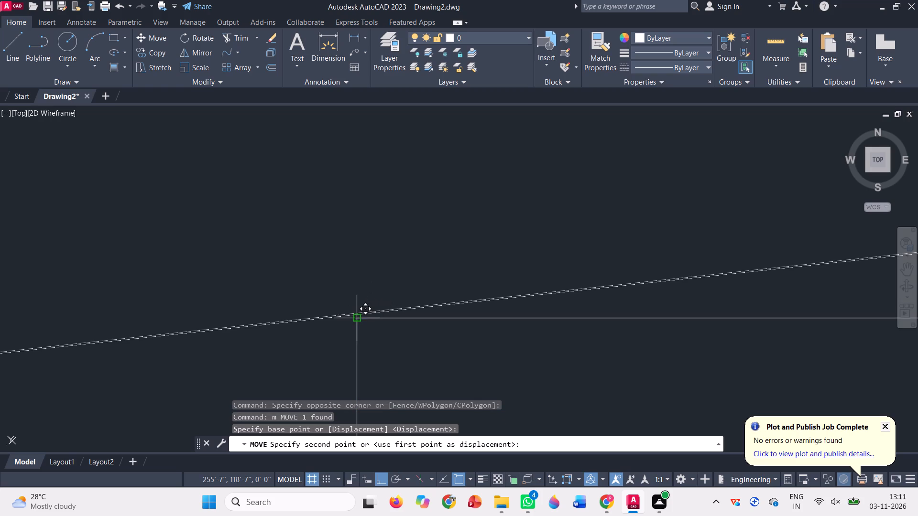
left_click(359, 312)
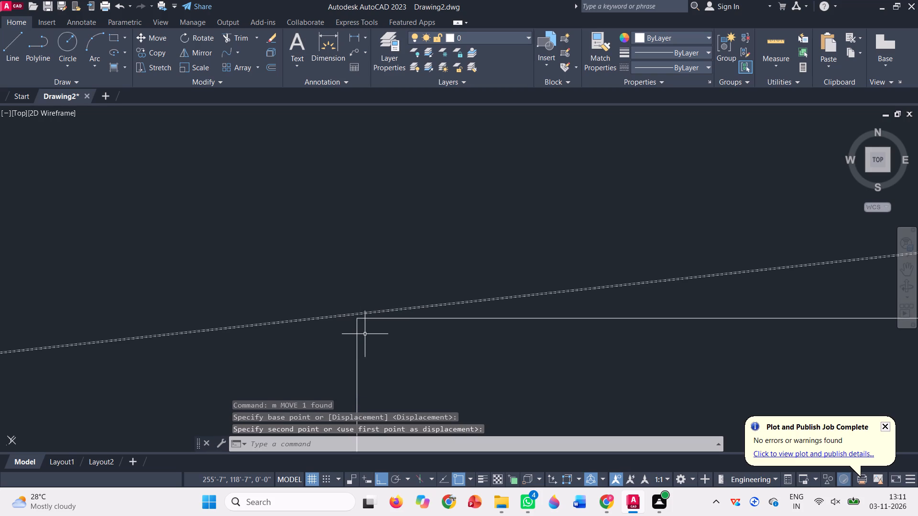
Move the divider slightly from its upper-left corner to the frame's curved underside to close the remaining gap.
scroll(365, 326, "up", 3)
scroll(355, 332, "down", 2)
left_click(355, 332)
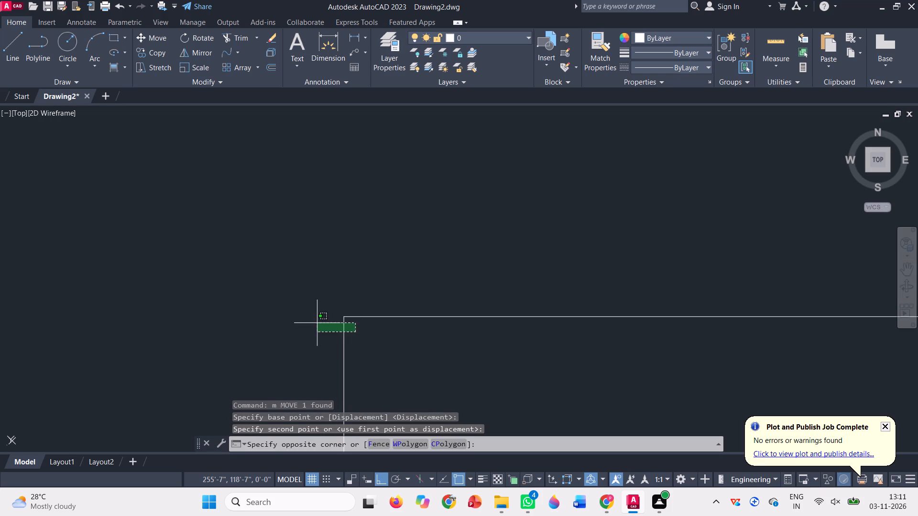
left_click(349, 338)
left_click(323, 333)
scroll(437, 376, "down", 3)
left_click(437, 376)
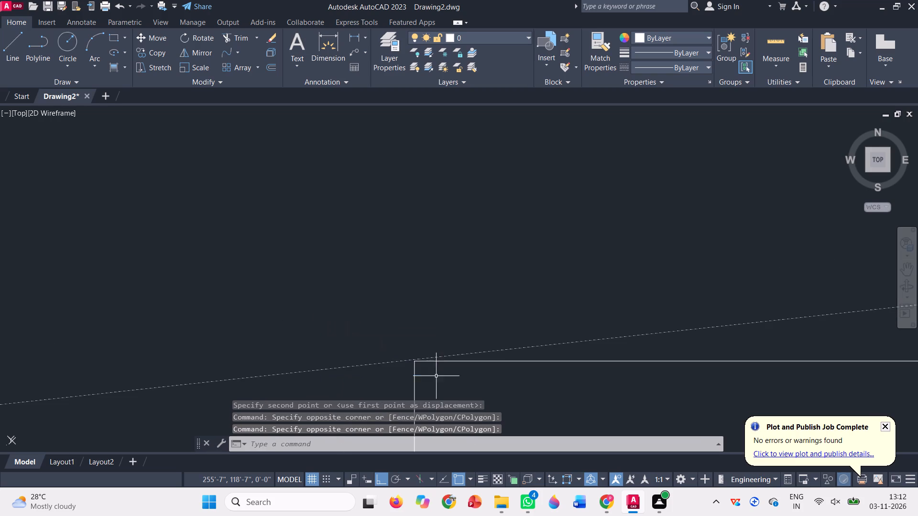
left_click(426, 380)
left_click(369, 369)
type("m")
key("space")
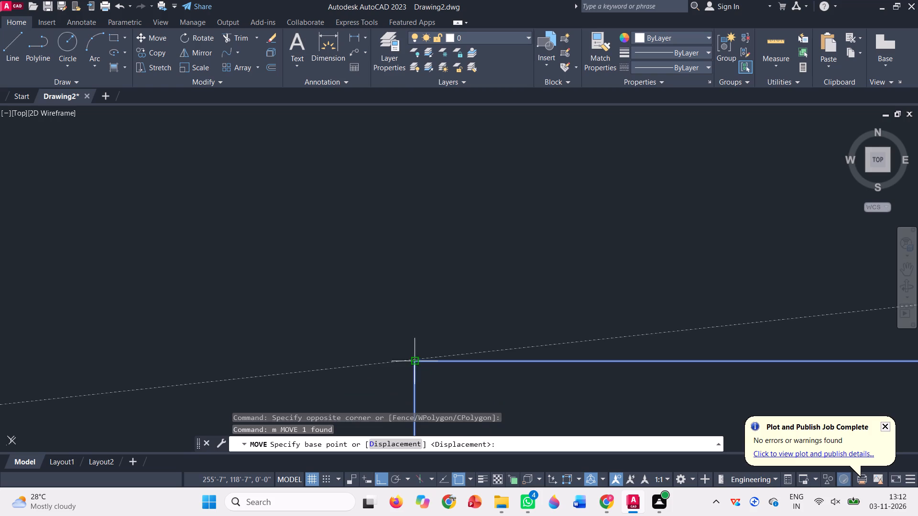
left_click(414, 361)
scroll(414, 361, "up", 1)
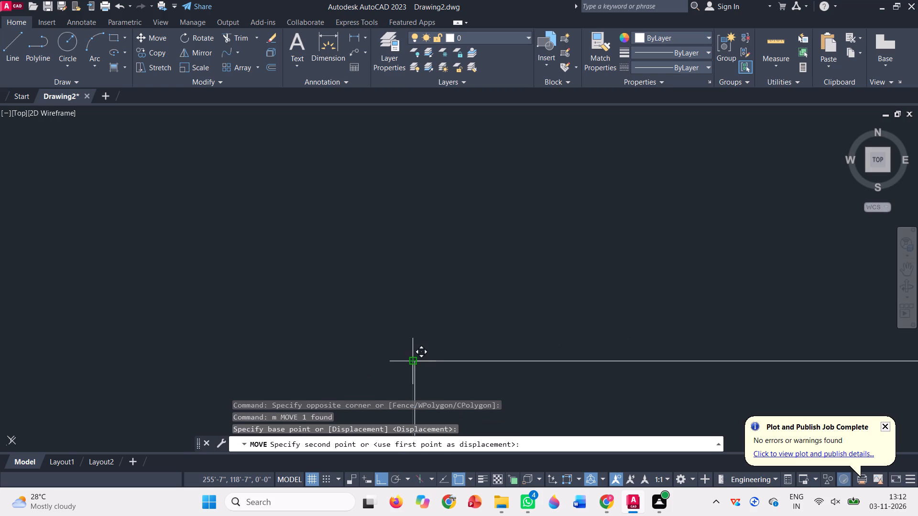
scroll(414, 361, "down", 1)
left_click(412, 359)
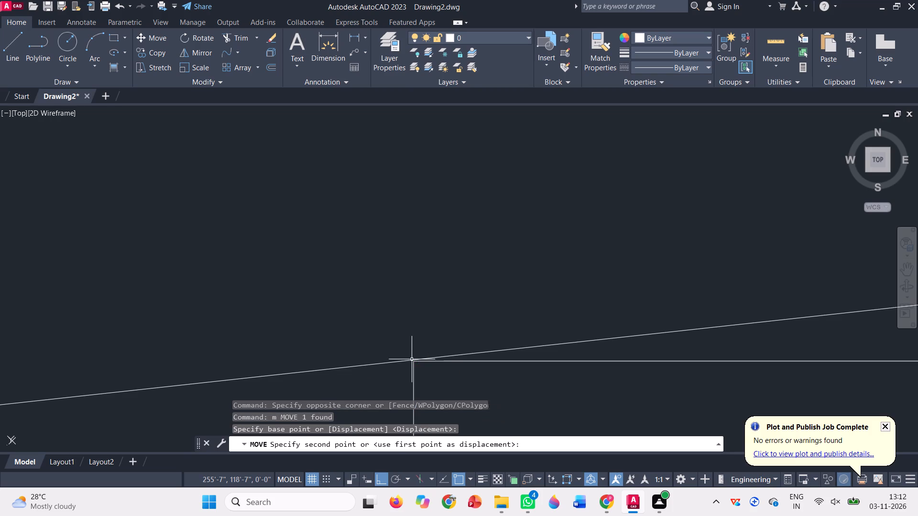
Erase the upper of the two closely spaced curves above the divider's upper-left corner.
scroll(410, 361, "up", 3)
scroll(410, 361, "down", 11)
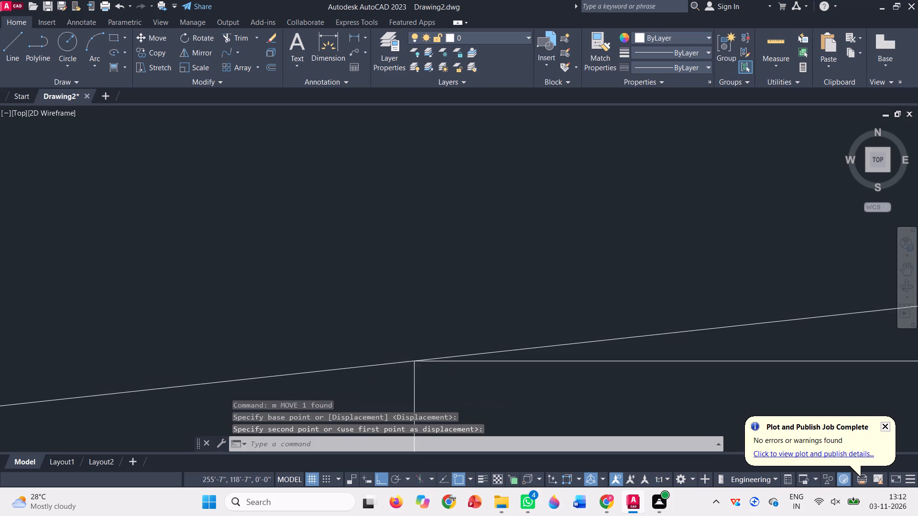
scroll(415, 361, "down", 12)
scroll(414, 313, "down", 3)
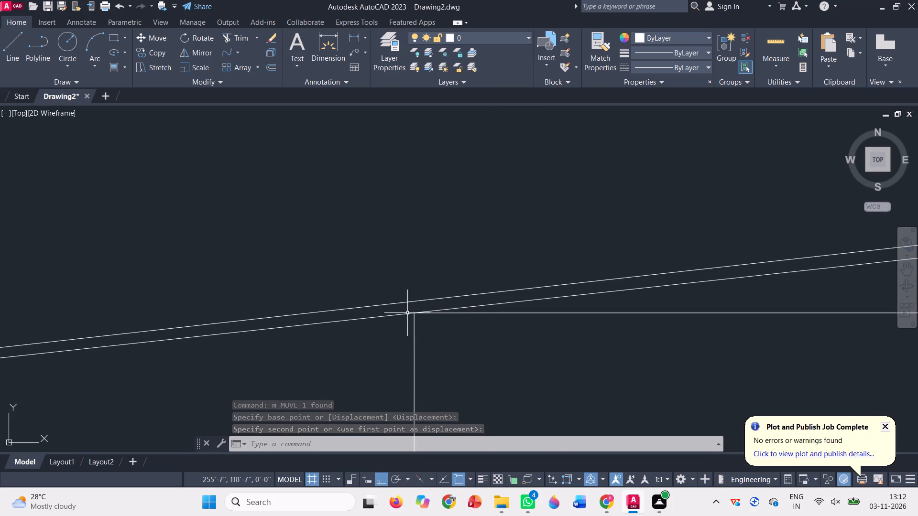
left_click(407, 313)
key("Escape")
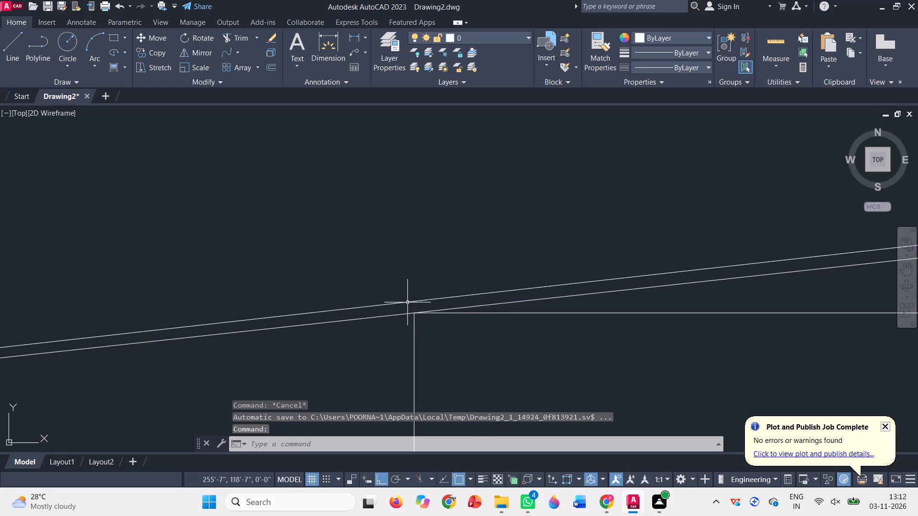
left_click(407, 303)
key("Delete")
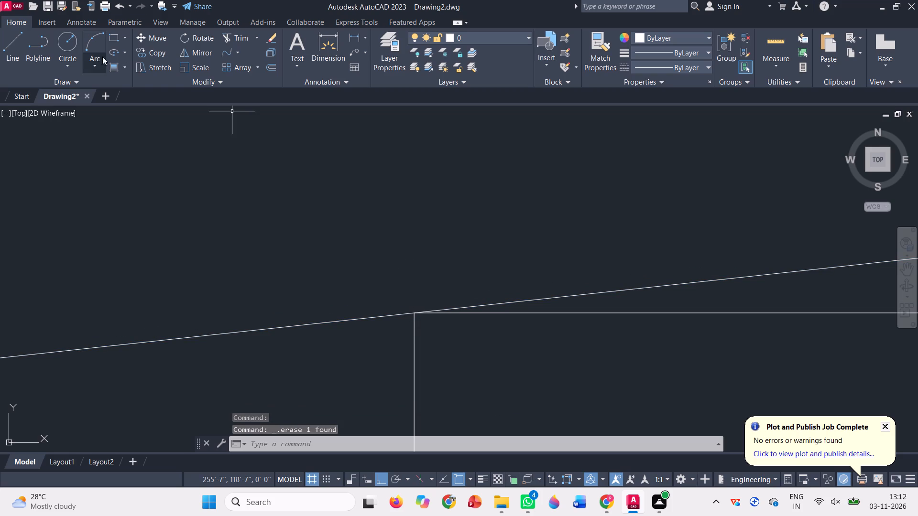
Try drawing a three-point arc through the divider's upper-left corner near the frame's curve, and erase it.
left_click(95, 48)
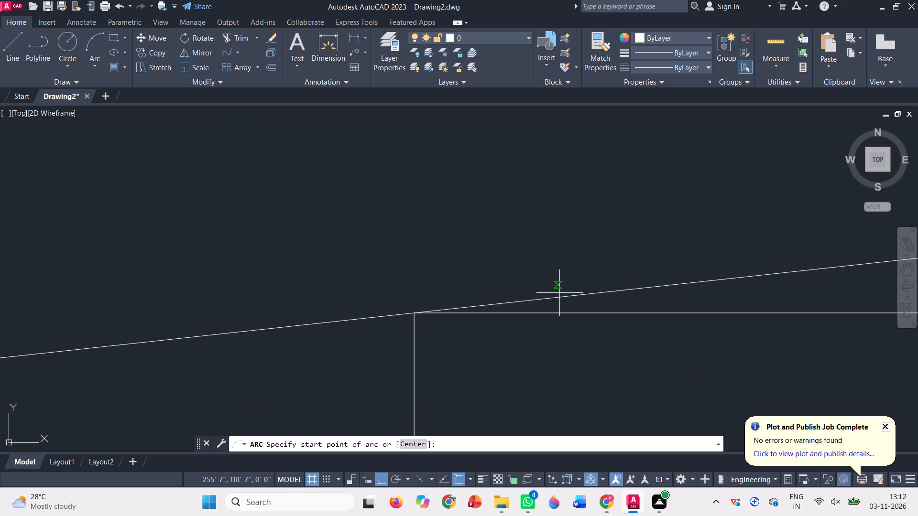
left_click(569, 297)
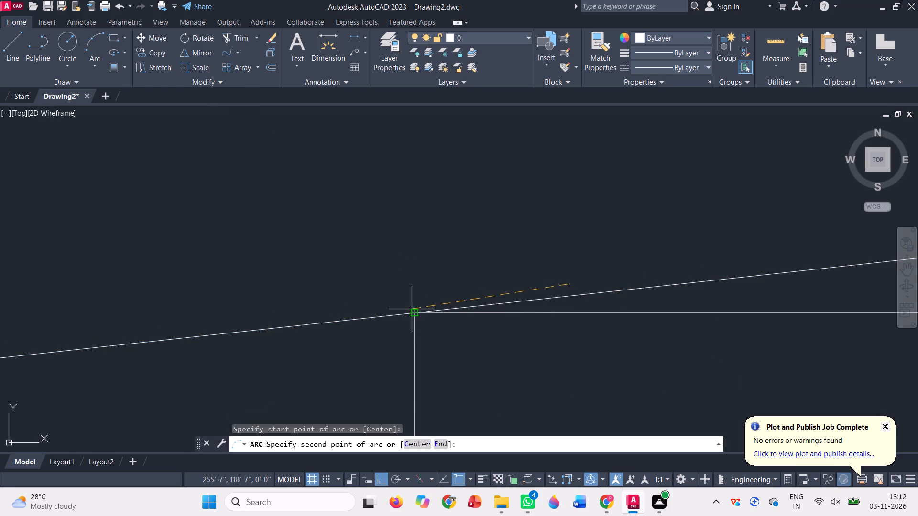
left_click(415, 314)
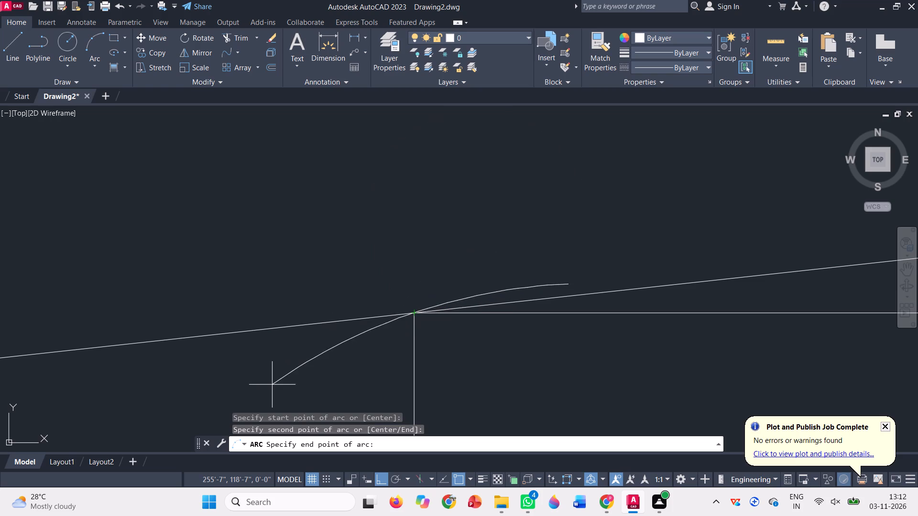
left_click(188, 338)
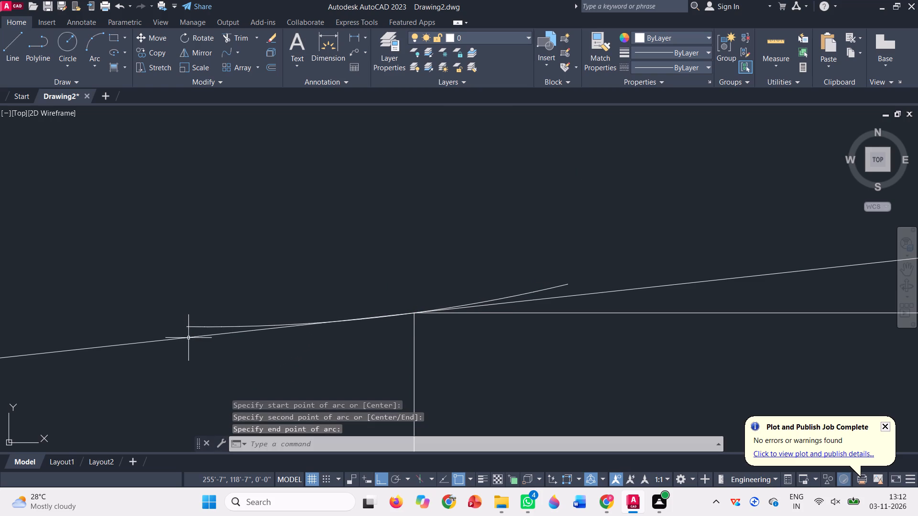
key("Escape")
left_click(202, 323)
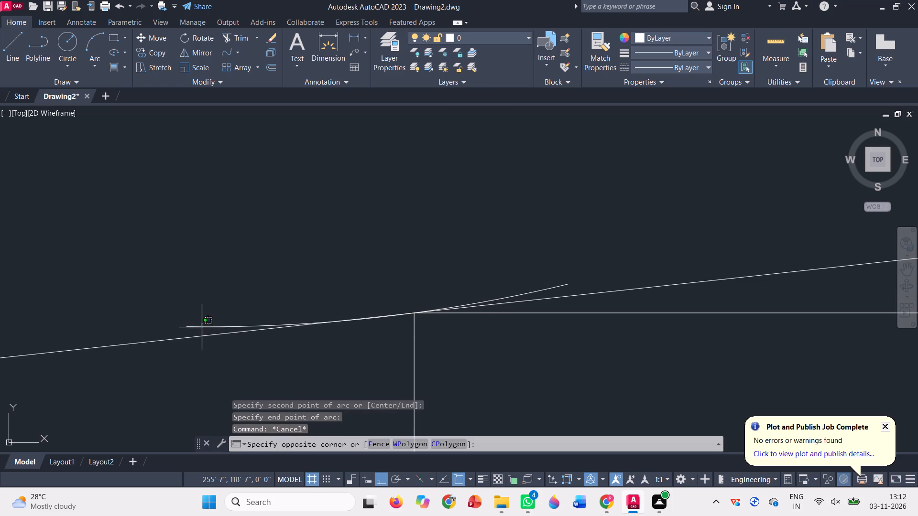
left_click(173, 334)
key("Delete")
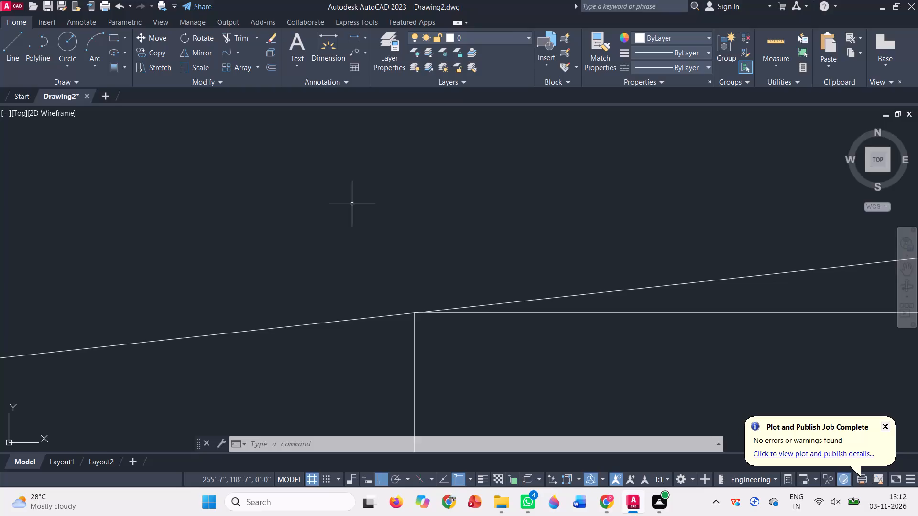
Start the Trim command for the divider's top, where it meets the frame's curved underside.
scroll(395, 344, "up", 3)
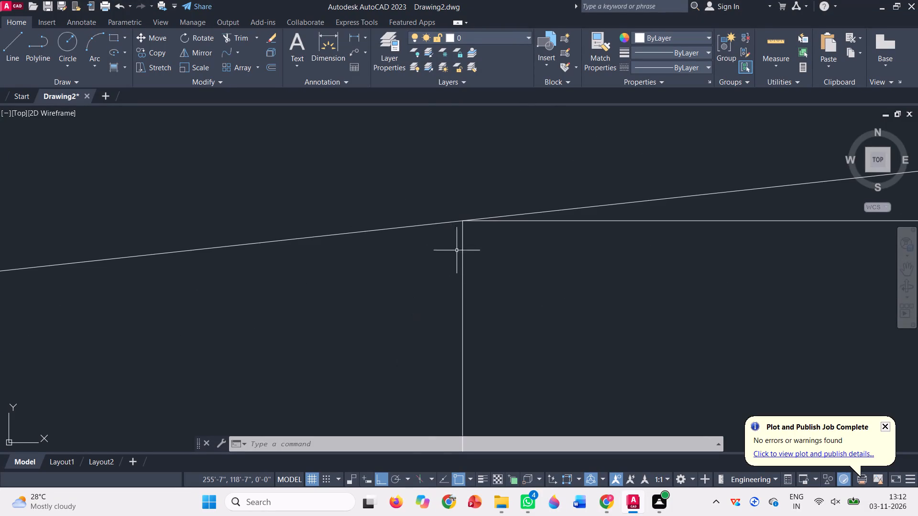
scroll(467, 208, "up", 3)
scroll(462, 258, "up", 3)
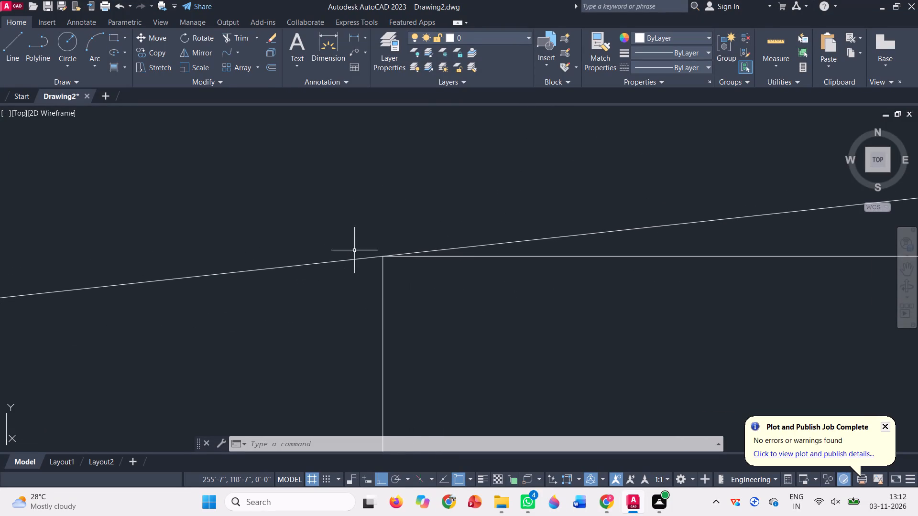
scroll(372, 256, "up", 6)
scroll(338, 205, "down", 1)
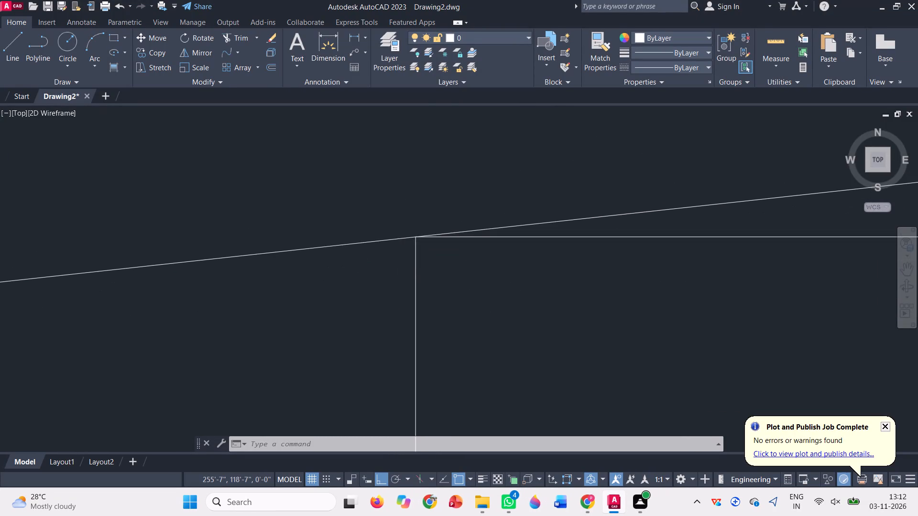
scroll(333, 206, "down", 20)
scroll(333, 206, "down", 5)
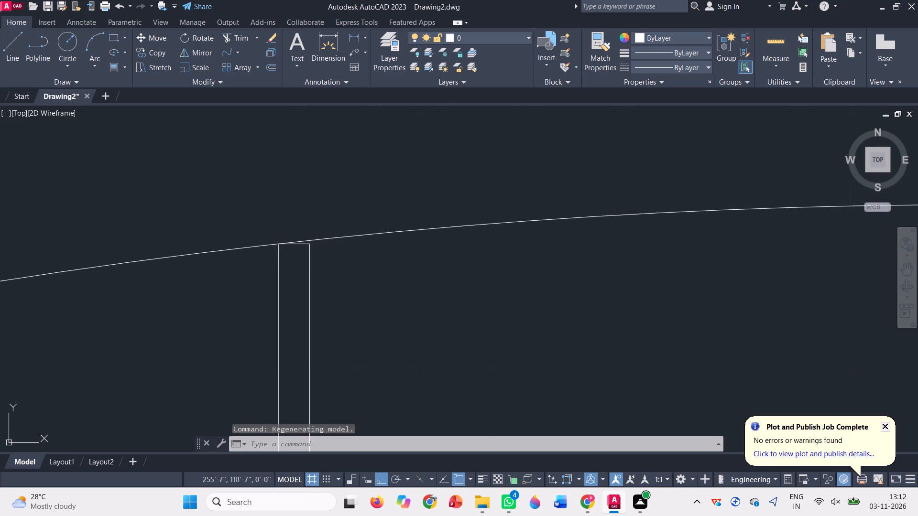
left_click(238, 39)
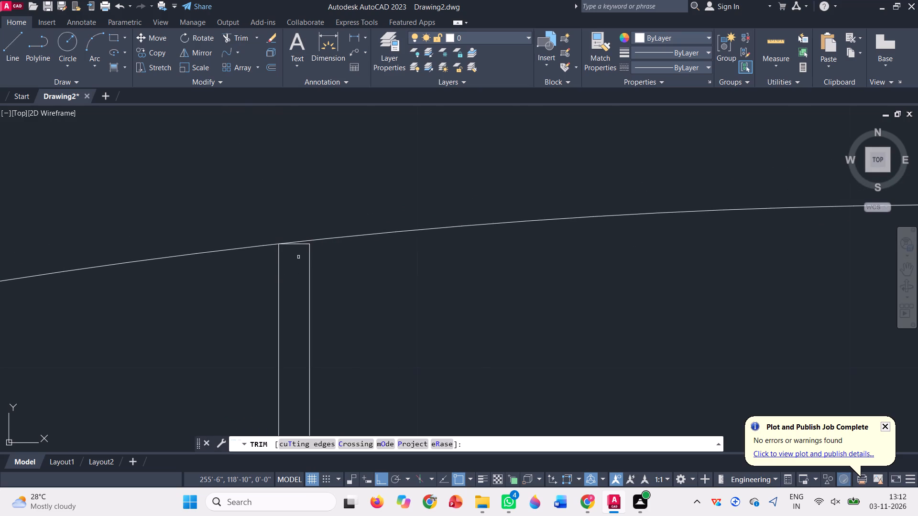
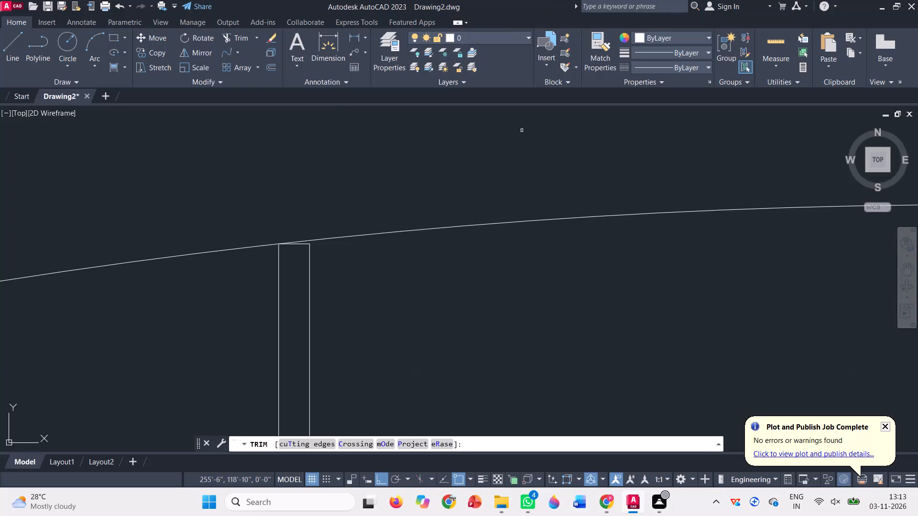
Trim away the short horizontal line joining the tops of the two vertical lines just below the arc.
scroll(304, 241, "up", 2)
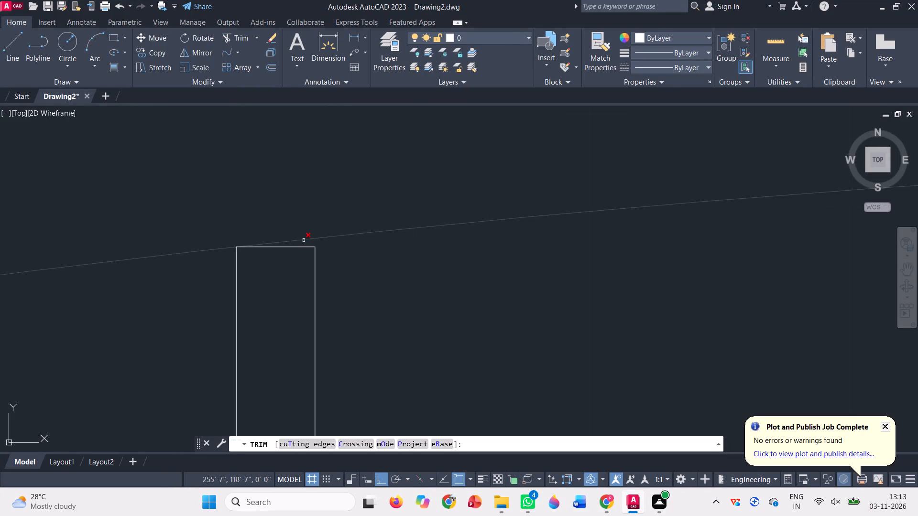
left_click(299, 249)
left_click(296, 243)
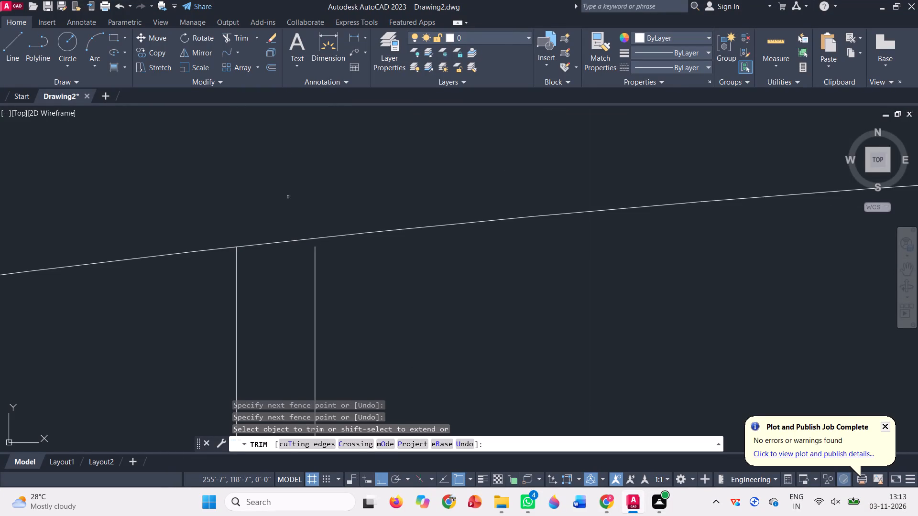
Extend the right-hand vertical line of the pair up to the arc.
left_click(255, 37)
left_click(257, 81)
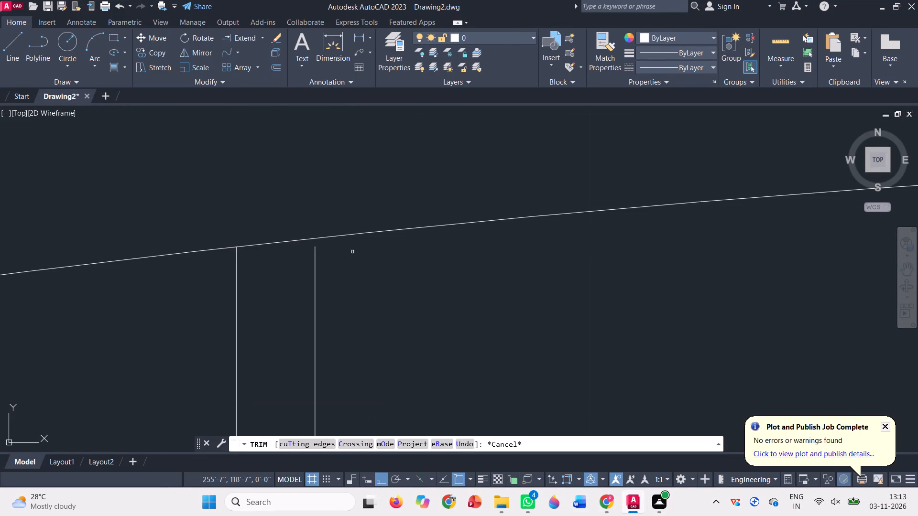
left_click(357, 318)
left_click(304, 309)
scroll(312, 247, "up", 3)
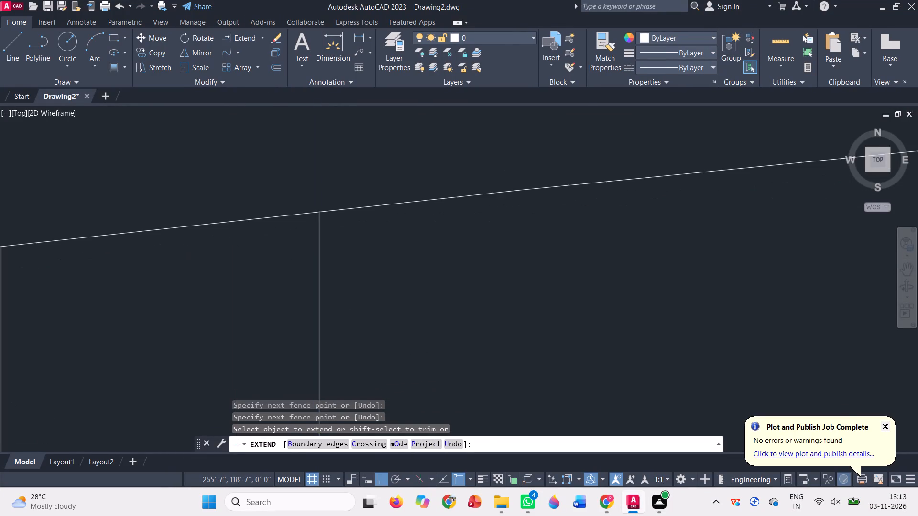
key("Escape")
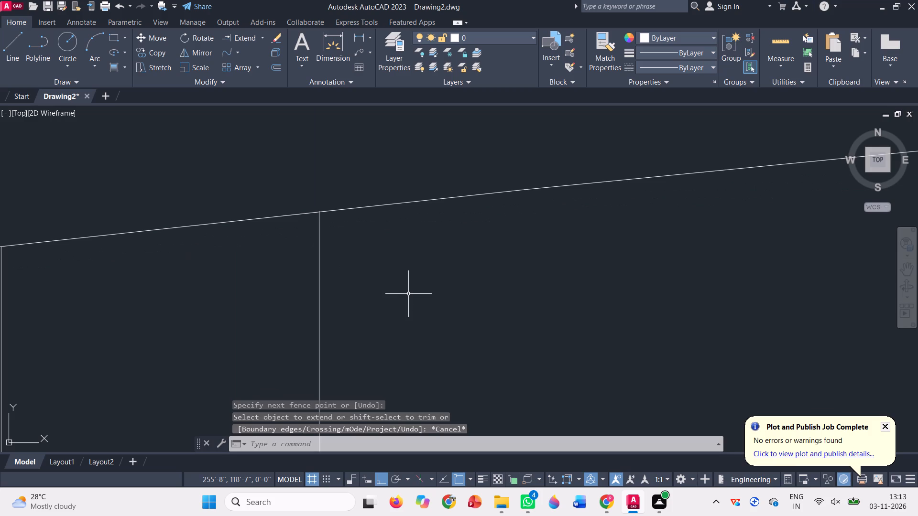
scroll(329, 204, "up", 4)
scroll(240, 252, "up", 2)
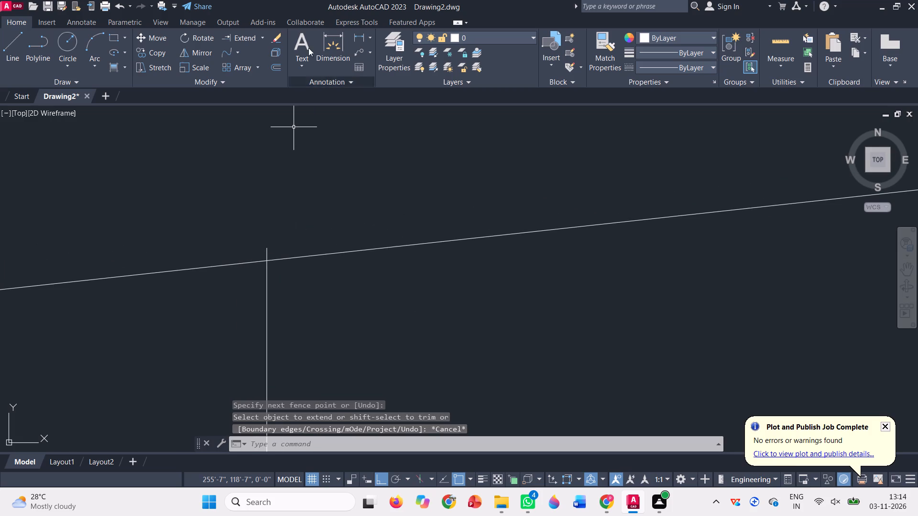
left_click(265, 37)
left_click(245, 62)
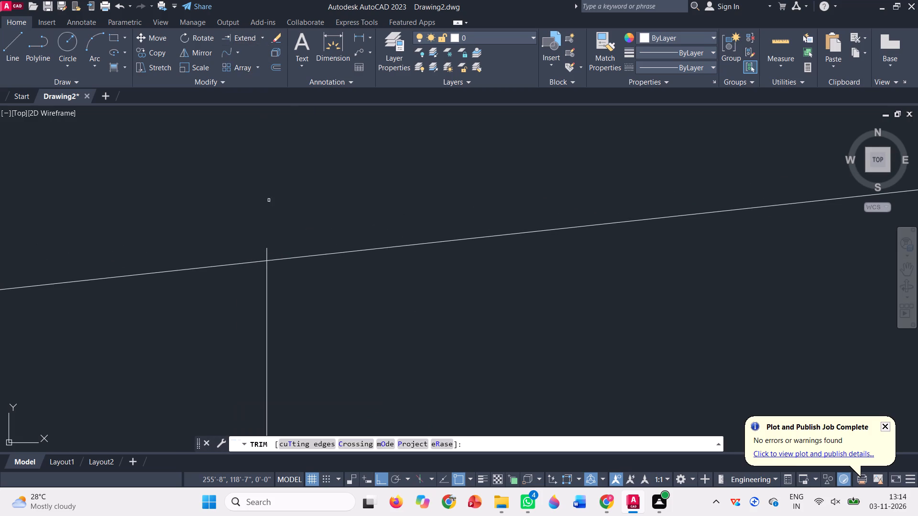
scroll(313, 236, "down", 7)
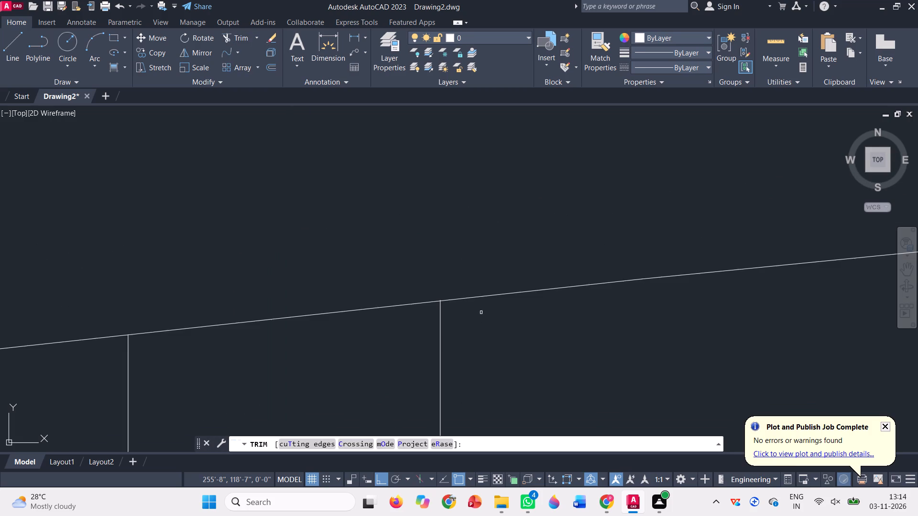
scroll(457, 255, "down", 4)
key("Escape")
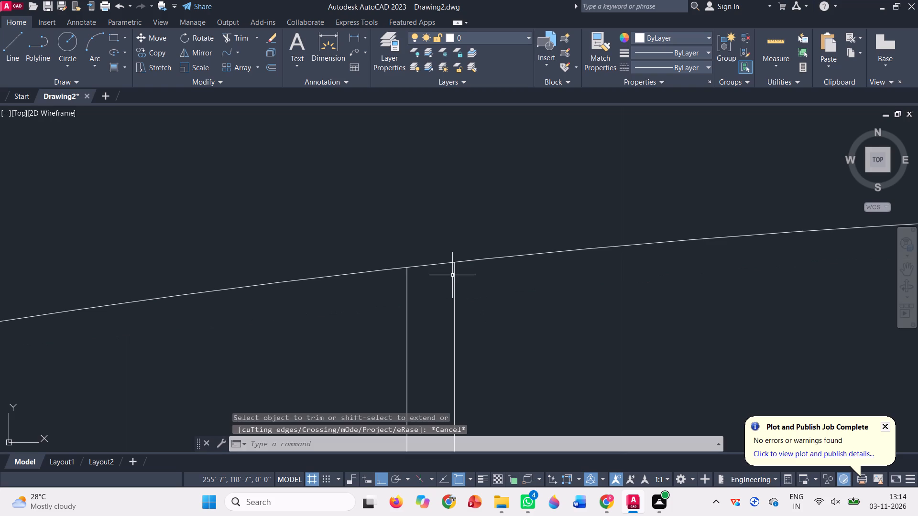
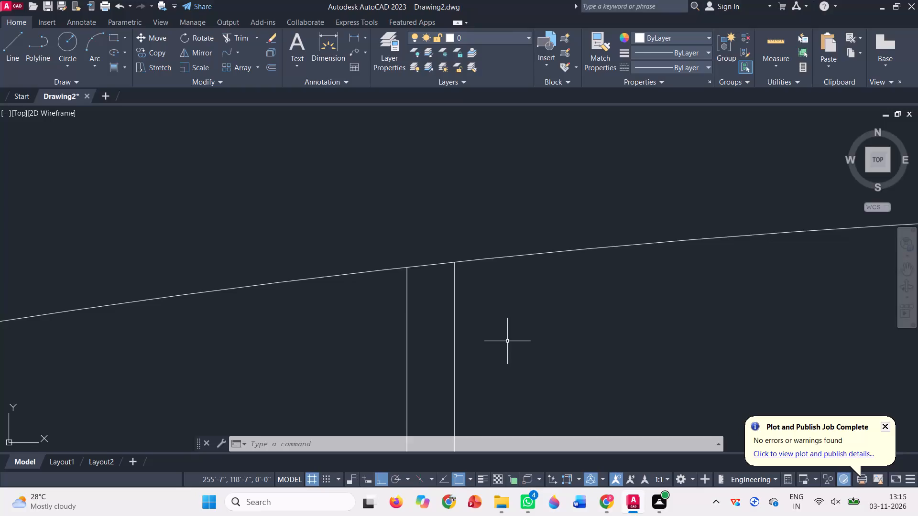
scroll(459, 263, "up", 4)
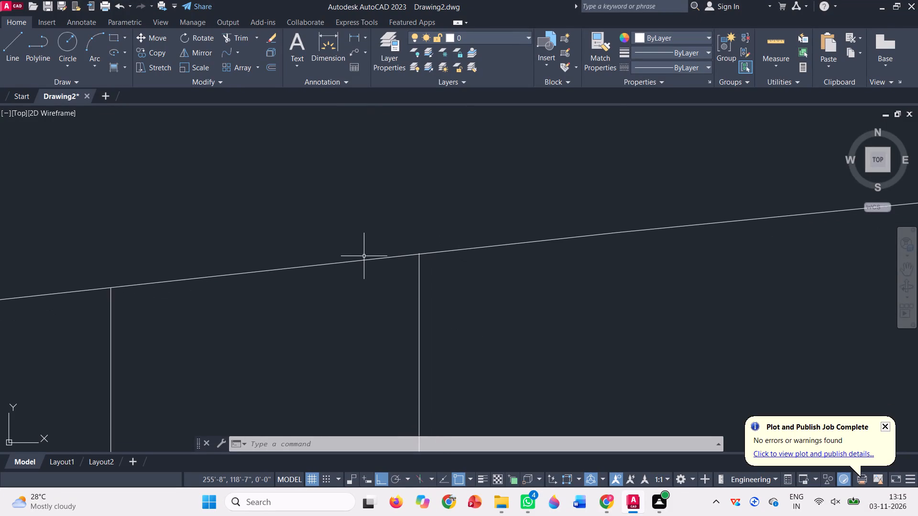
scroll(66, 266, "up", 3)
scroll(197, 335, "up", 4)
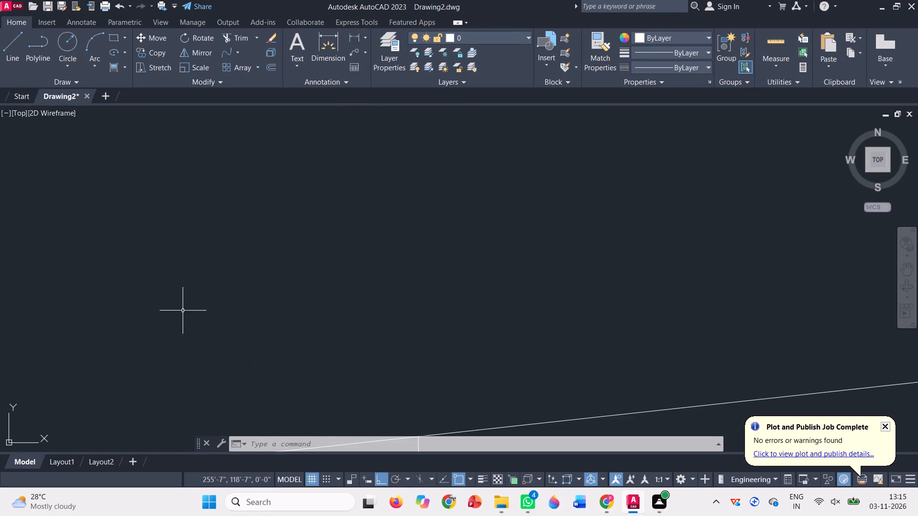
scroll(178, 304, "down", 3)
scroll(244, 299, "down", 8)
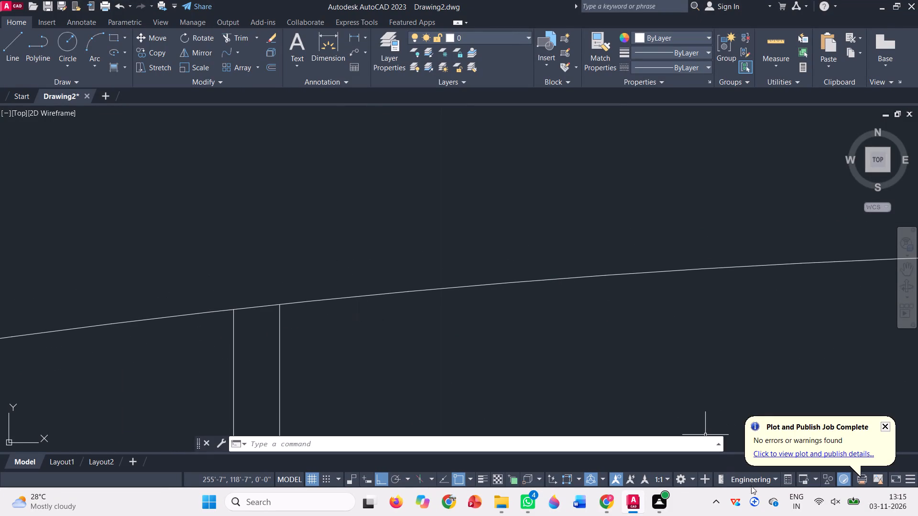
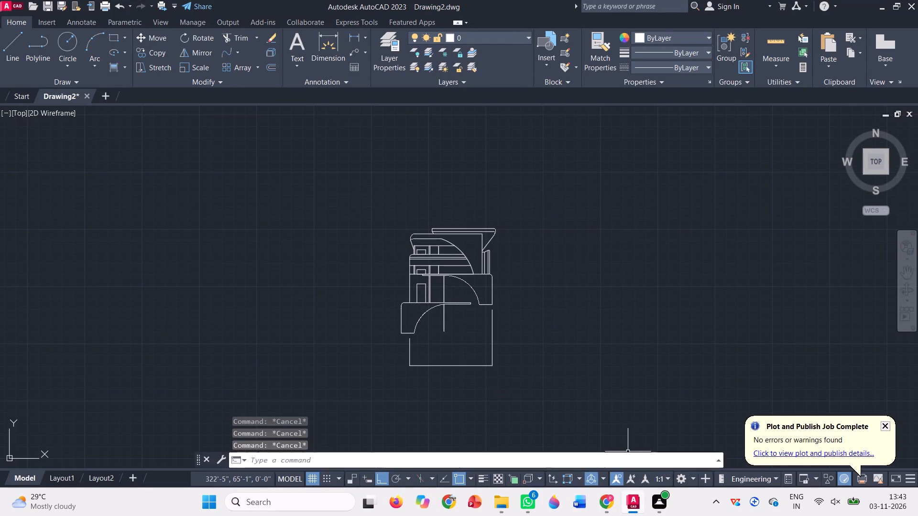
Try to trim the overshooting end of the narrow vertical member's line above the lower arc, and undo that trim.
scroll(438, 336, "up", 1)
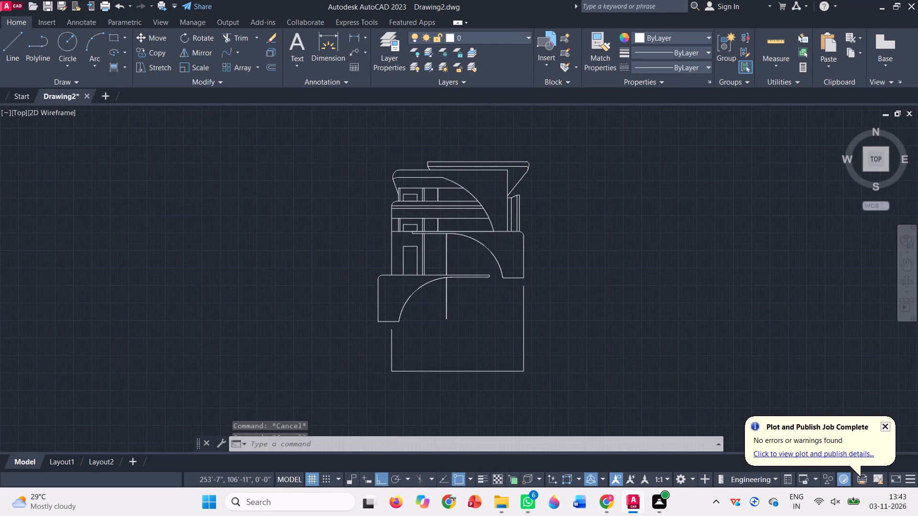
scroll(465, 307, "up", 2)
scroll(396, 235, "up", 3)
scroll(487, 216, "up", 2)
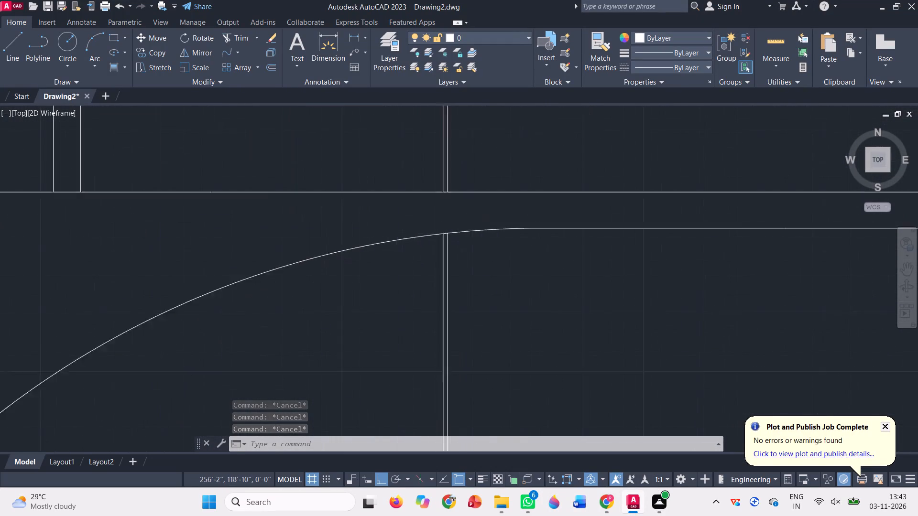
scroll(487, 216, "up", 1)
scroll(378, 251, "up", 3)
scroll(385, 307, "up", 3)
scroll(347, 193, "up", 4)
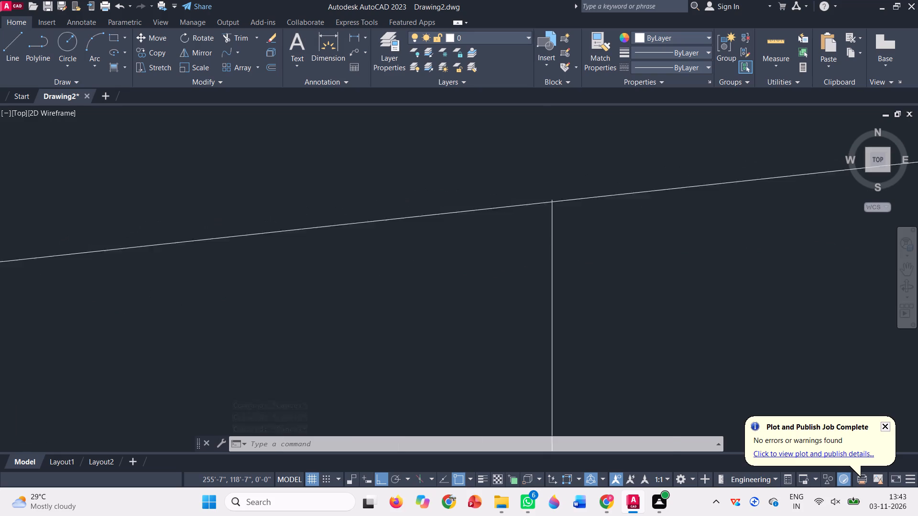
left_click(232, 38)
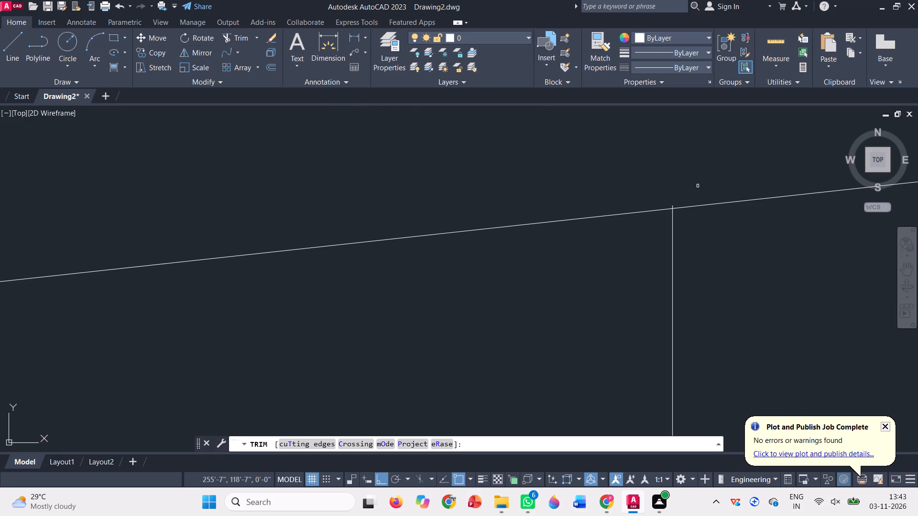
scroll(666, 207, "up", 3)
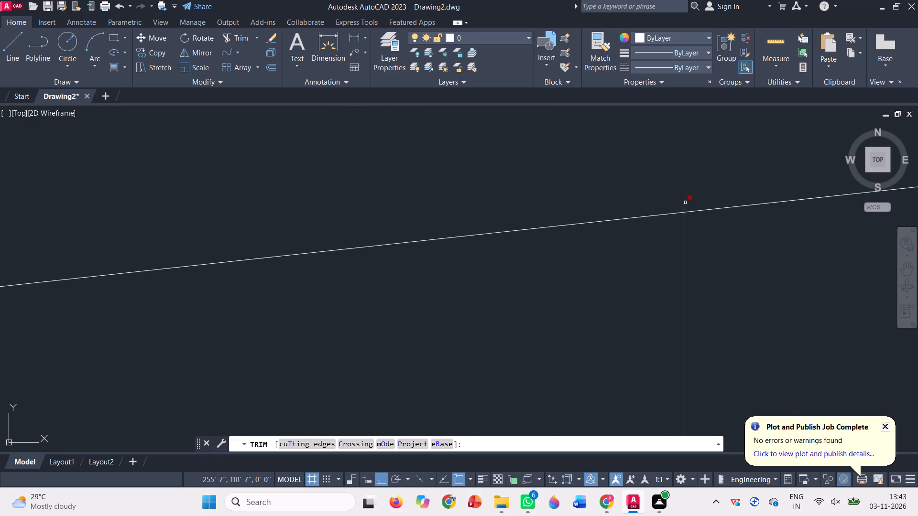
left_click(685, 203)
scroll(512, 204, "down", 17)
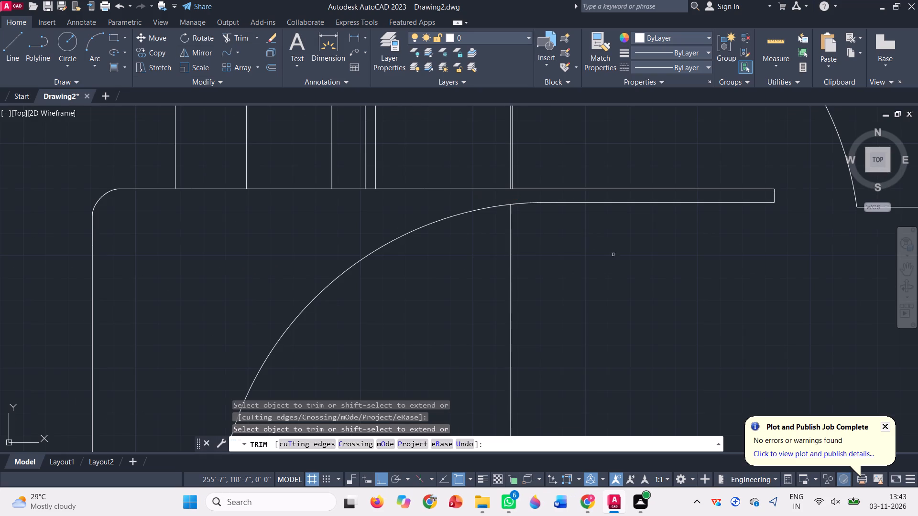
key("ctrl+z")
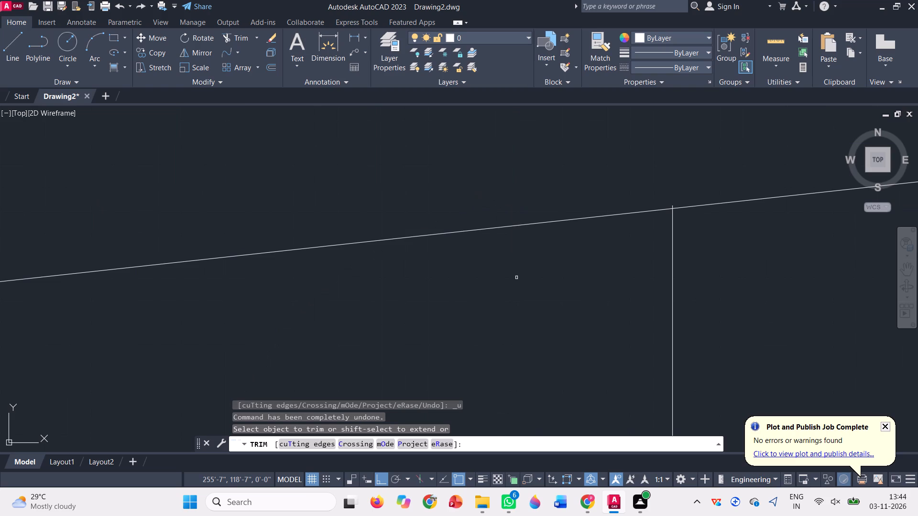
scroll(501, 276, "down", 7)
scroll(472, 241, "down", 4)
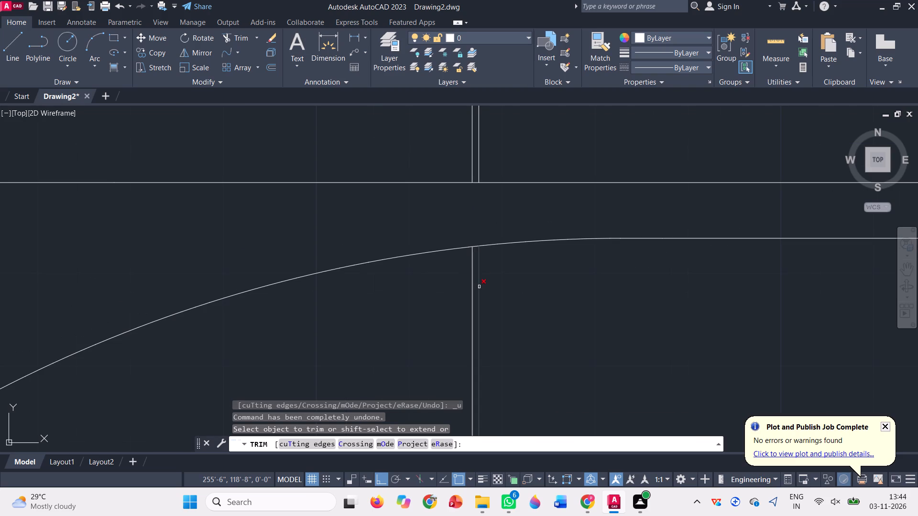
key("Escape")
Erase the two closely spaced vertical lines of the narrow member below the lower arc.
left_click(511, 331)
left_click(432, 299)
key("Delete")
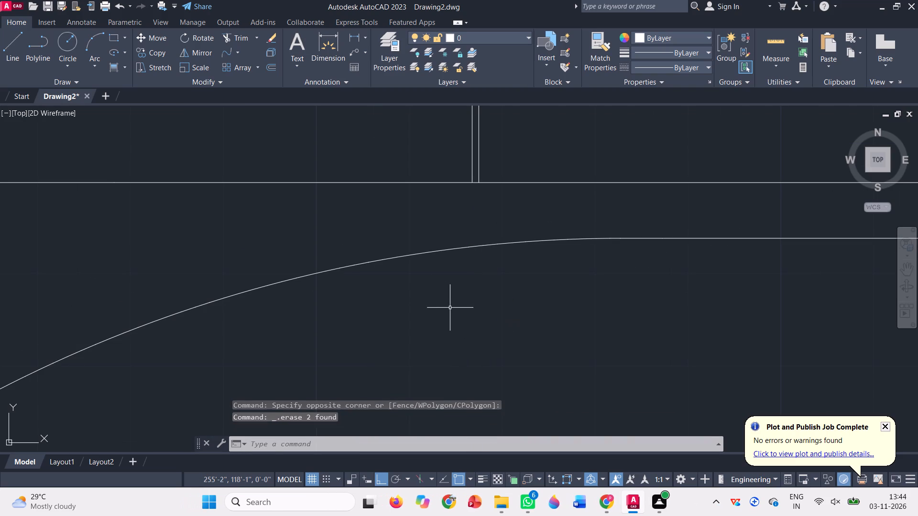
Extend the narrow member's two vertical lines above the lower slab down through the arc to the bottom base line.
scroll(435, 290, "down", 2)
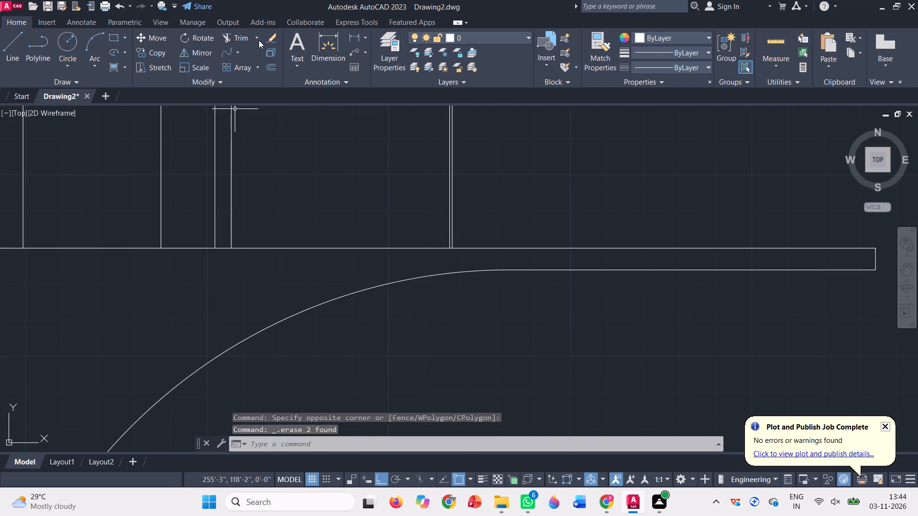
left_click(259, 40)
left_click(247, 75)
left_click(483, 215)
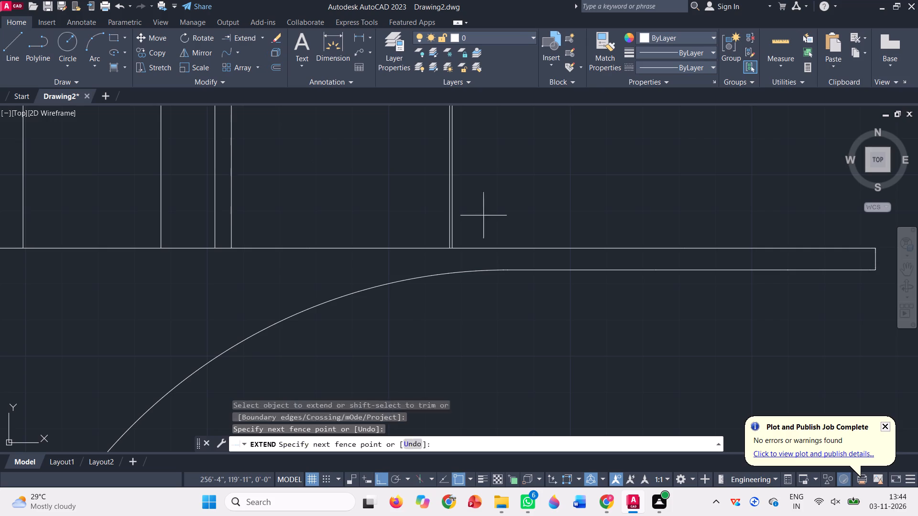
left_click(337, 202)
left_click(488, 205)
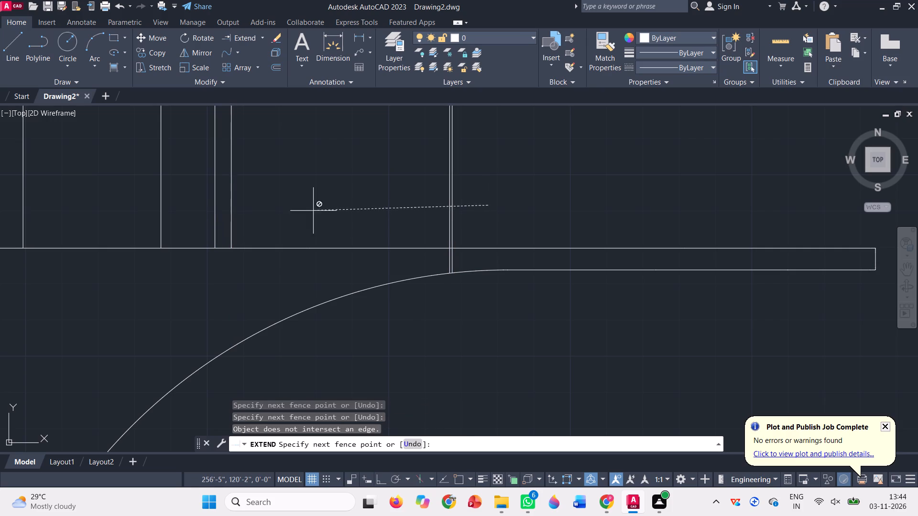
left_click(328, 203)
scroll(407, 195, "down", 3)
left_click(406, 191)
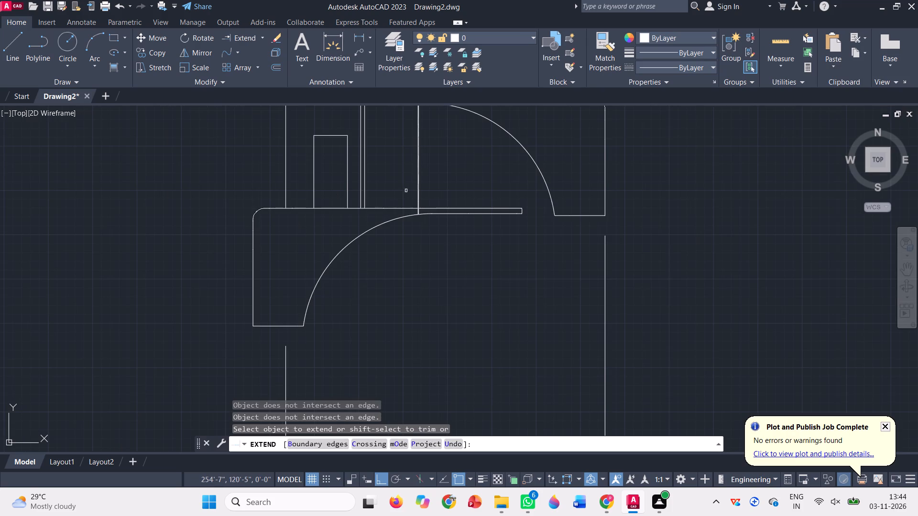
scroll(449, 180, "down", 1)
left_click(449, 180)
key("Escape")
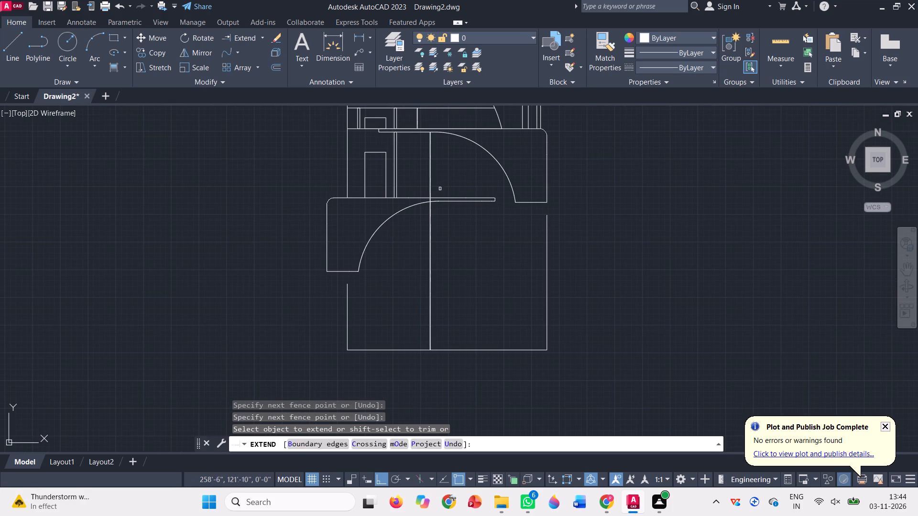
Trim away the two vertical lines' segments between the lower slab's top edge and the arc.
left_click(264, 40)
left_click(252, 58)
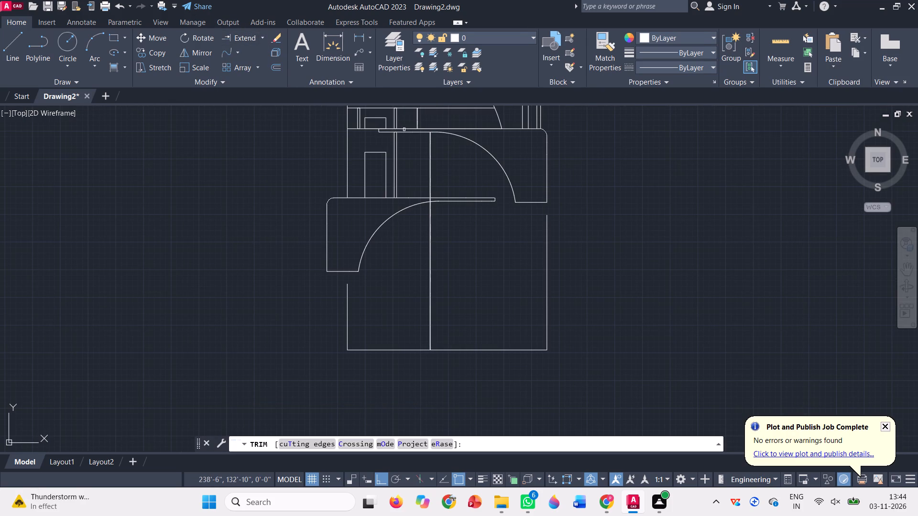
scroll(426, 161, "up", 3)
left_click(437, 315)
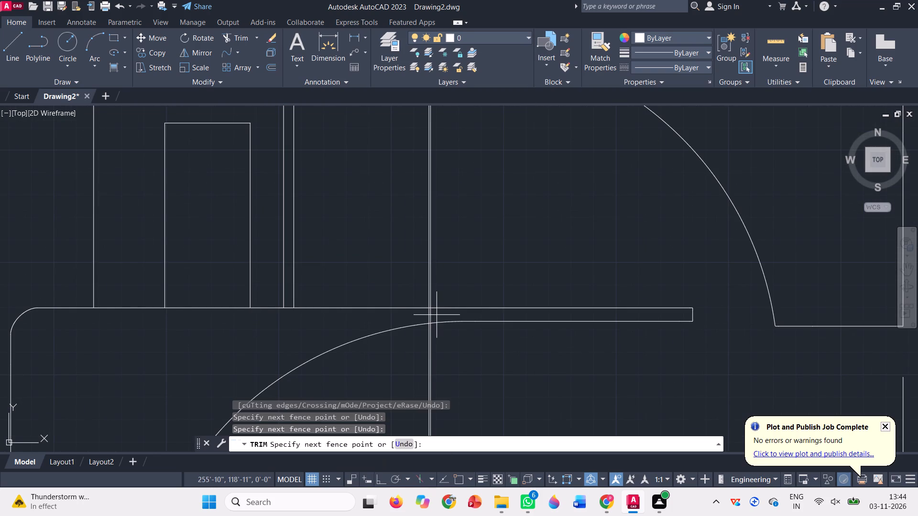
left_click(415, 318)
key("Escape")
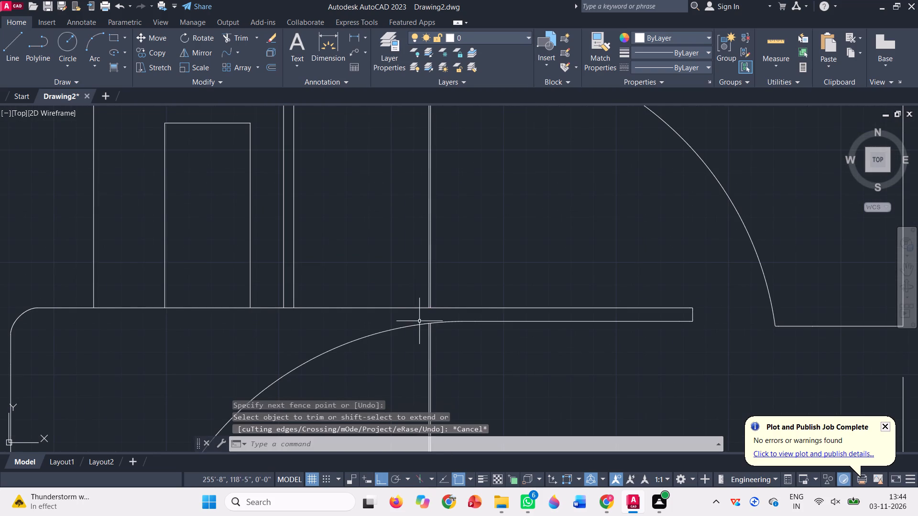
Examine closely how the ends of the narrow member's two lines meet the lower arc.
scroll(419, 321, "up", 8)
scroll(470, 303, "down", 2)
scroll(530, 345, "up", 3)
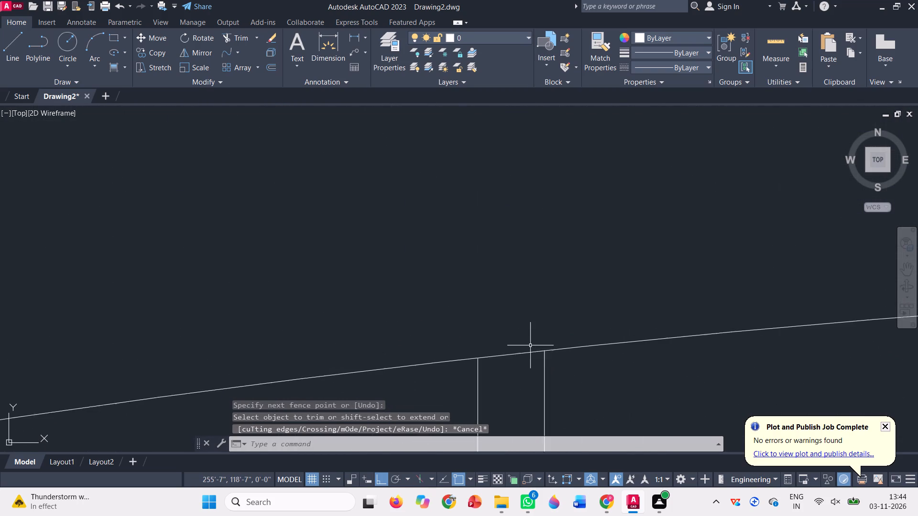
scroll(530, 345, "up", 1)
scroll(574, 366, "up", 5)
scroll(430, 291, "up", 4)
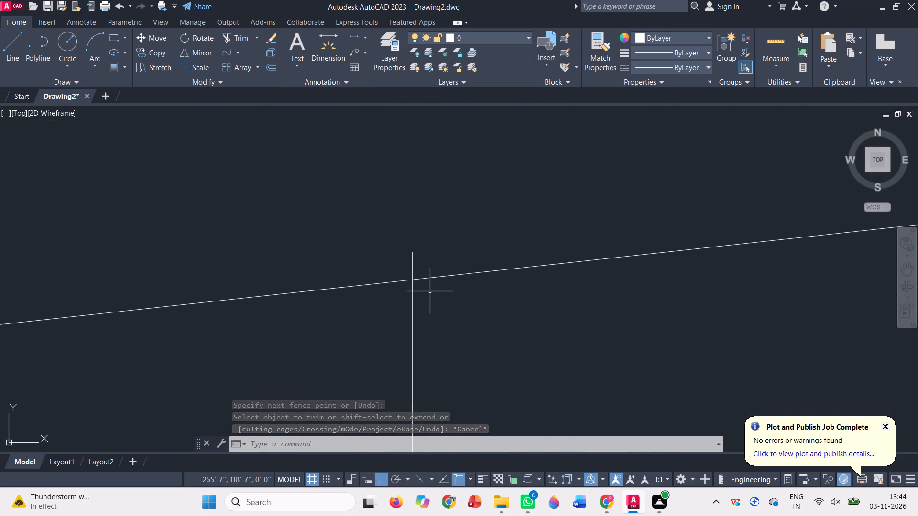
scroll(471, 244, "down", 12)
scroll(457, 241, "up", 4)
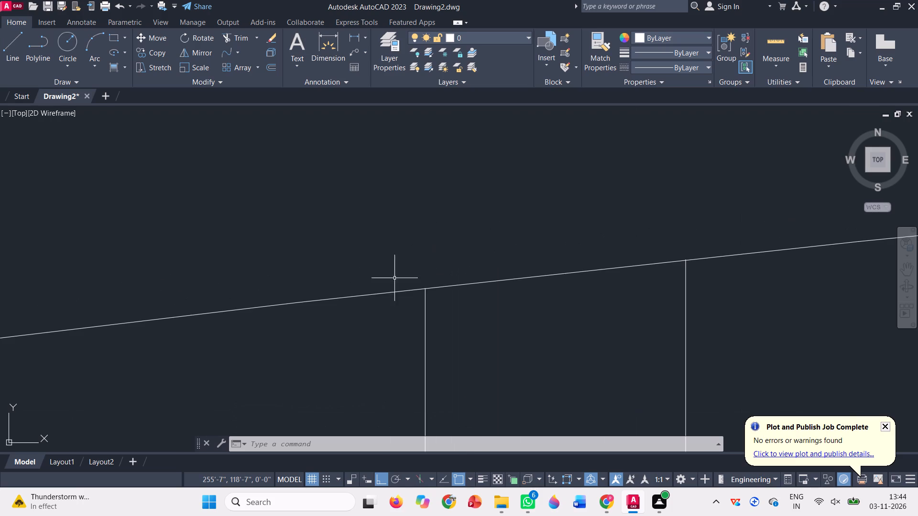
scroll(416, 294, "up", 4)
scroll(448, 265, "up", 5)
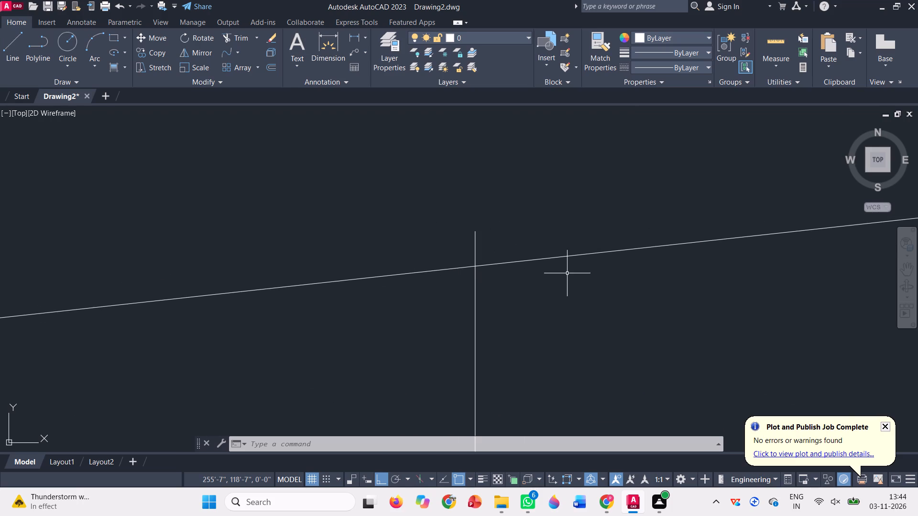
scroll(387, 273, "down", 2)
scroll(343, 268, "down", 17)
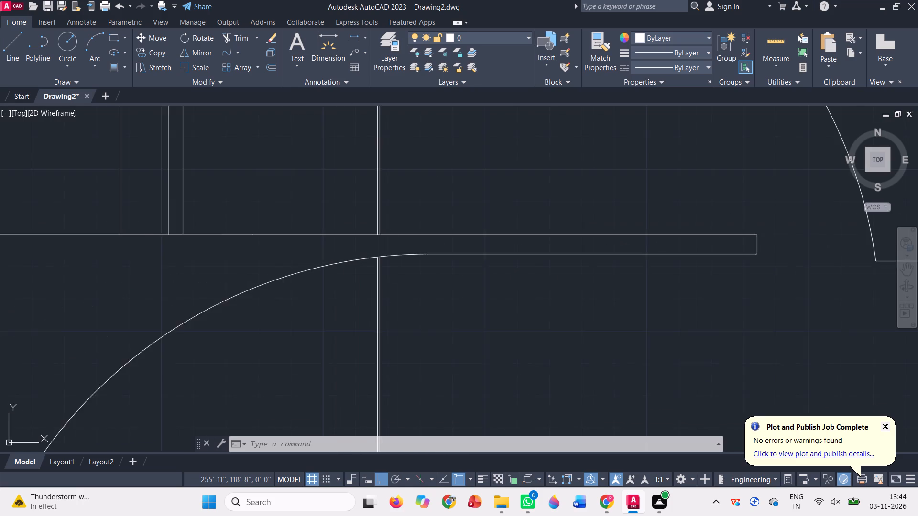
scroll(391, 248, "down", 5)
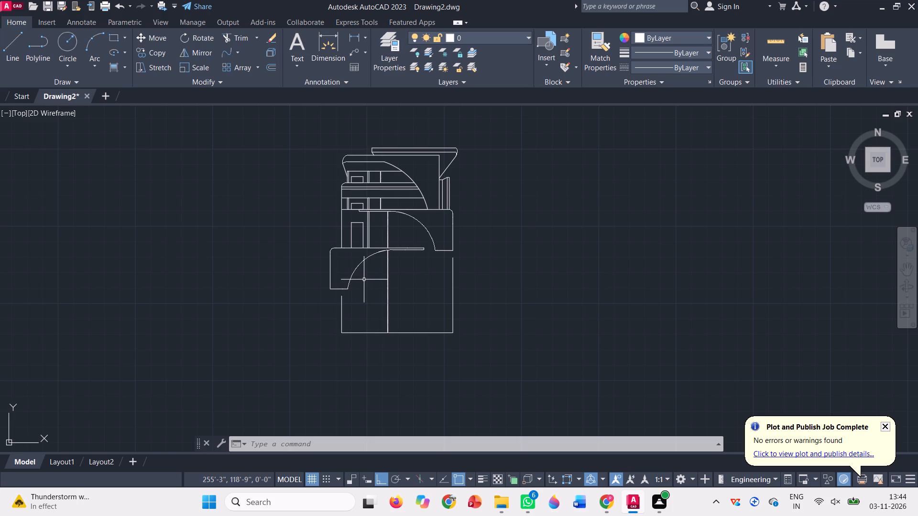
Draw a horizontal line from the upper arc across to the outer wall line, above the tall door rectangle.
left_click(11, 51)
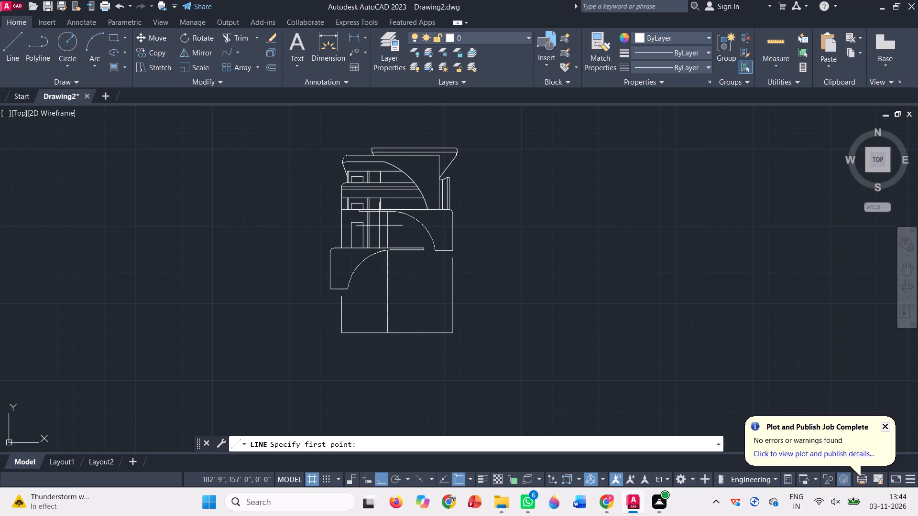
scroll(379, 226, "up", 2)
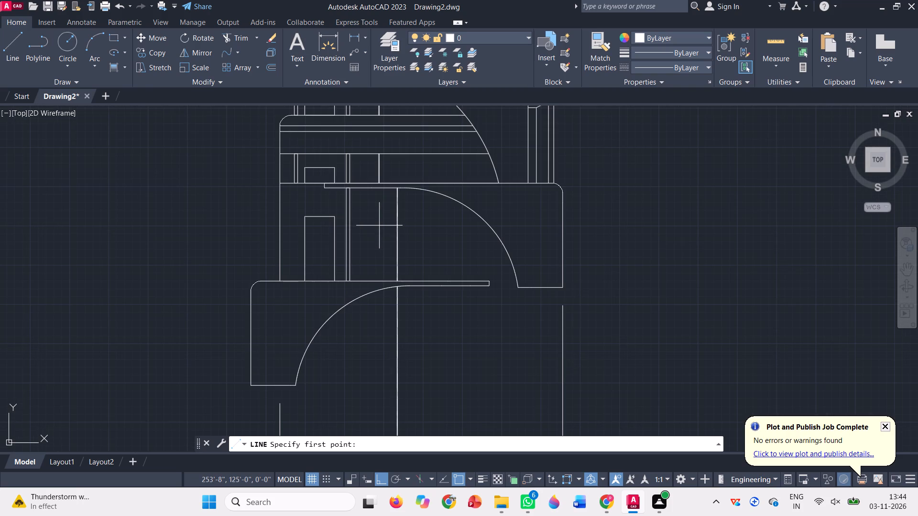
left_click(456, 200)
scroll(276, 204, "up", 2)
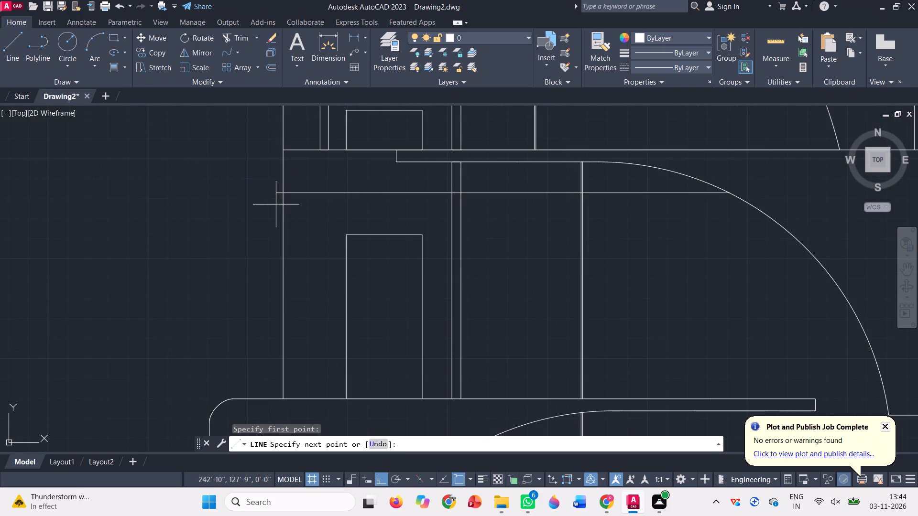
left_click(285, 193)
scroll(278, 215, "down", 3)
key("space")
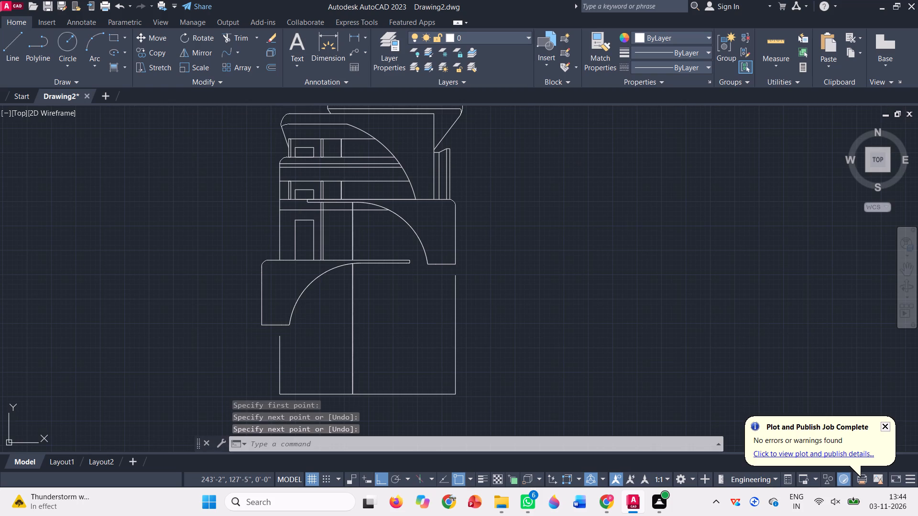
Move the new horizontal line slightly down along the outer wall line.
scroll(331, 222, "up", 1)
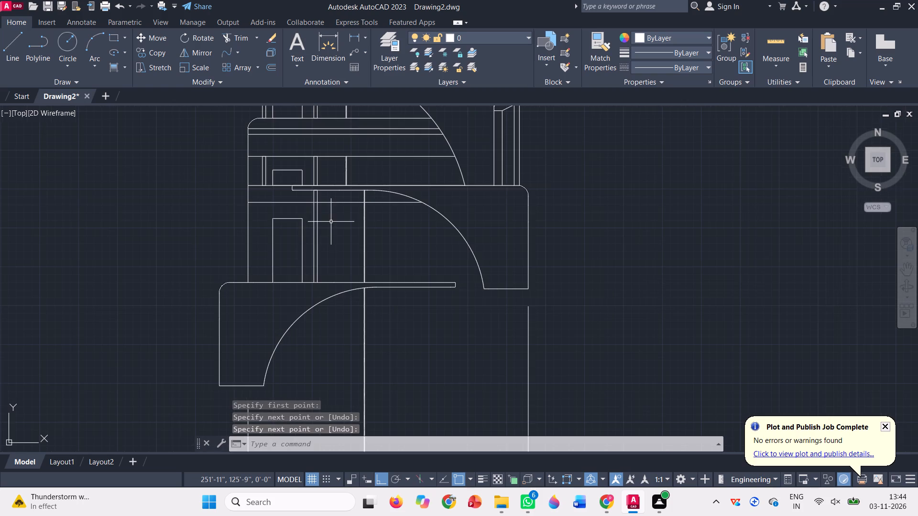
left_click(300, 206)
left_click(284, 198)
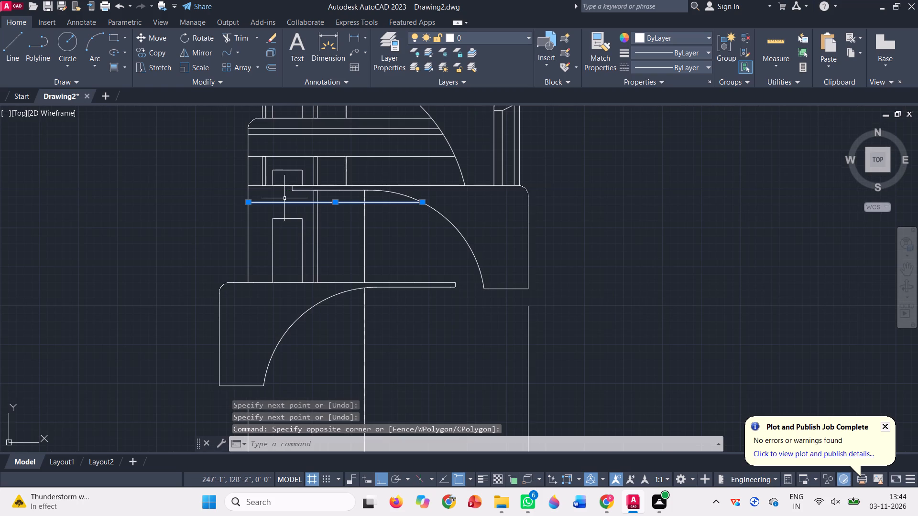
type("m")
key("space")
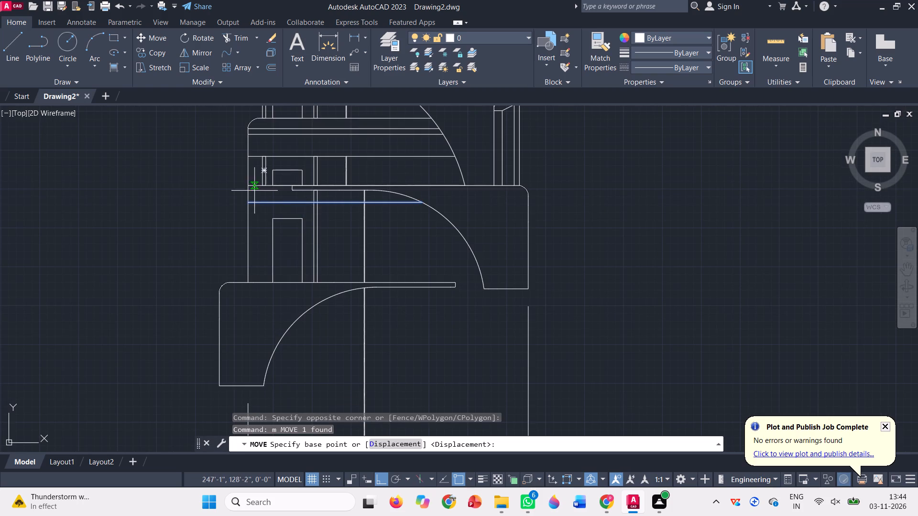
scroll(251, 191, "up", 2)
left_click(241, 220)
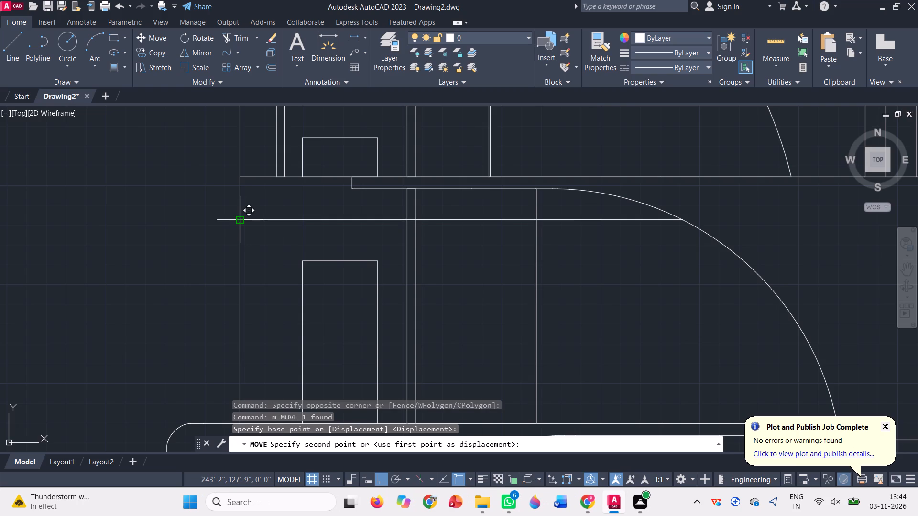
left_click(241, 226)
scroll(236, 252, "down", 2)
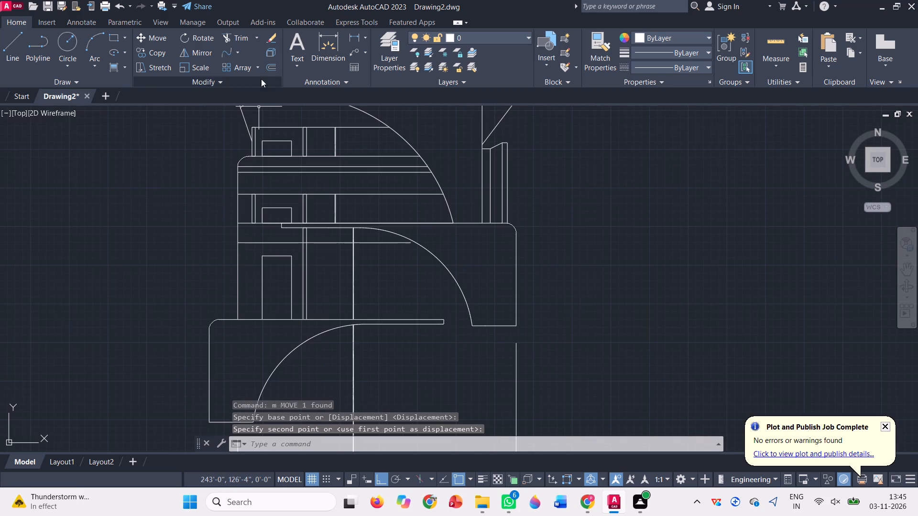
Extend the arc-side end of the moved horizontal line to meet the upper arc.
left_click(259, 44)
left_click(234, 83)
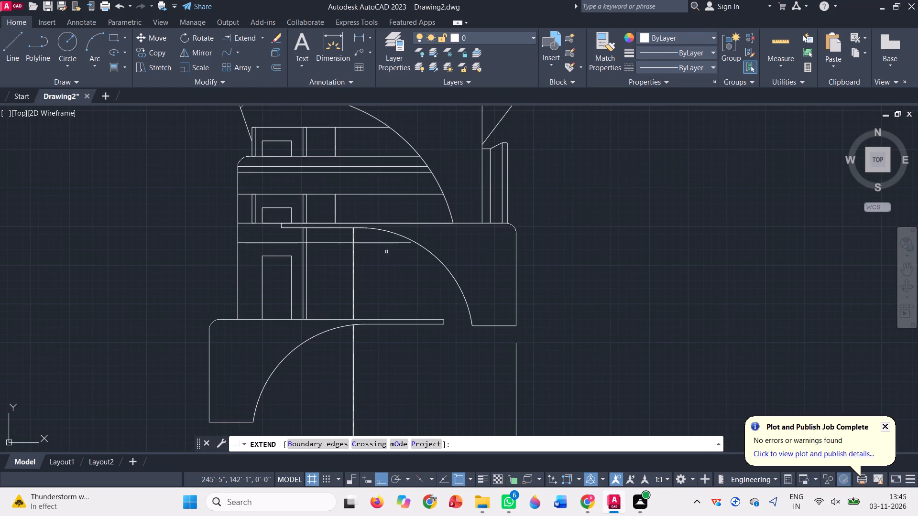
left_click(389, 239)
left_click(397, 259)
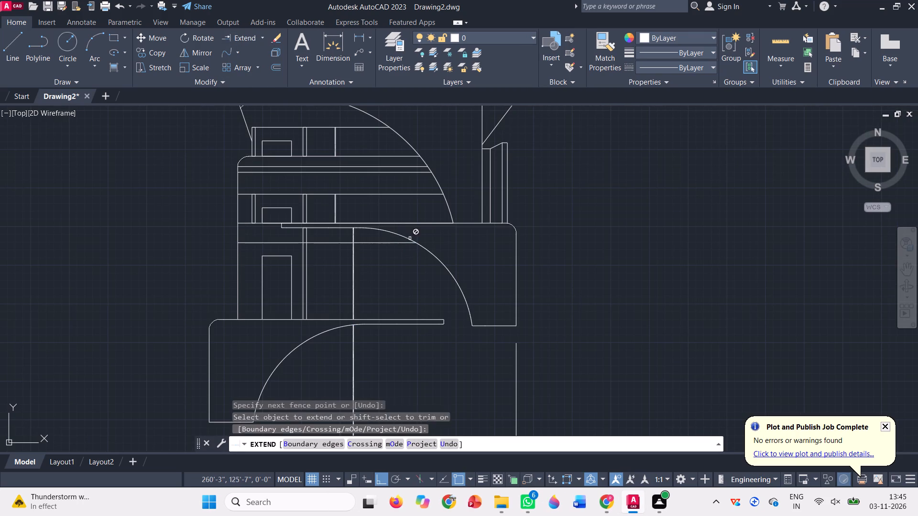
key("Escape")
scroll(413, 240, "up", 4)
scroll(405, 285, "up", 3)
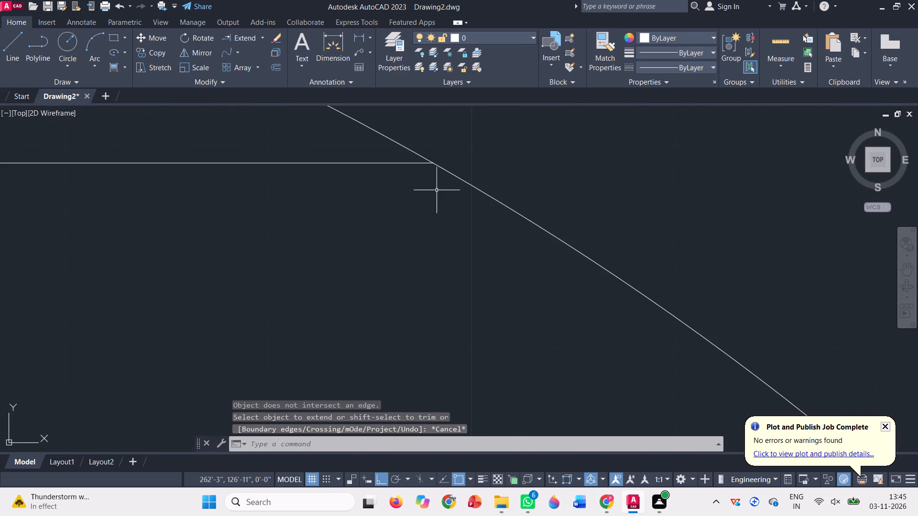
Copy the horizontal line above the tall door to the storey below, from the slab's wall corner to the upper arch block's bottom outer corner.
scroll(451, 156, "up", 4)
scroll(400, 242, "down", 14)
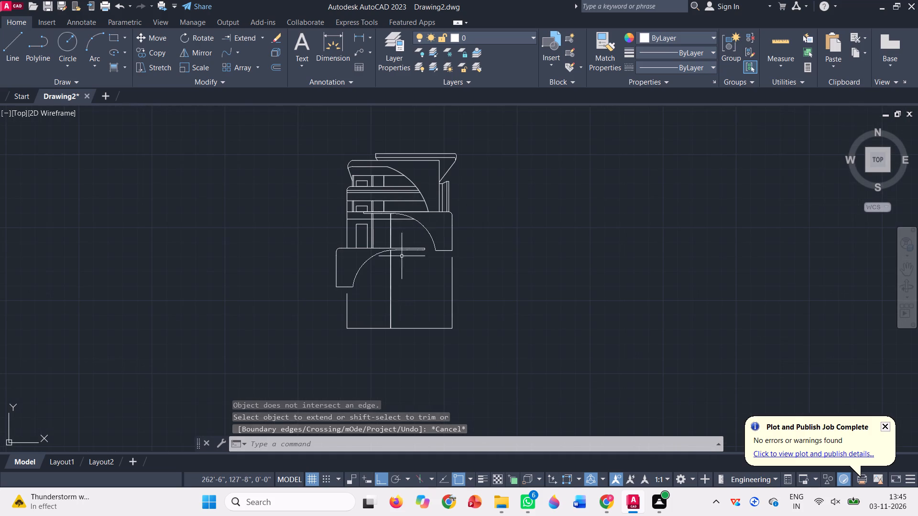
scroll(385, 249, "up", 2)
scroll(368, 269, "down", 1)
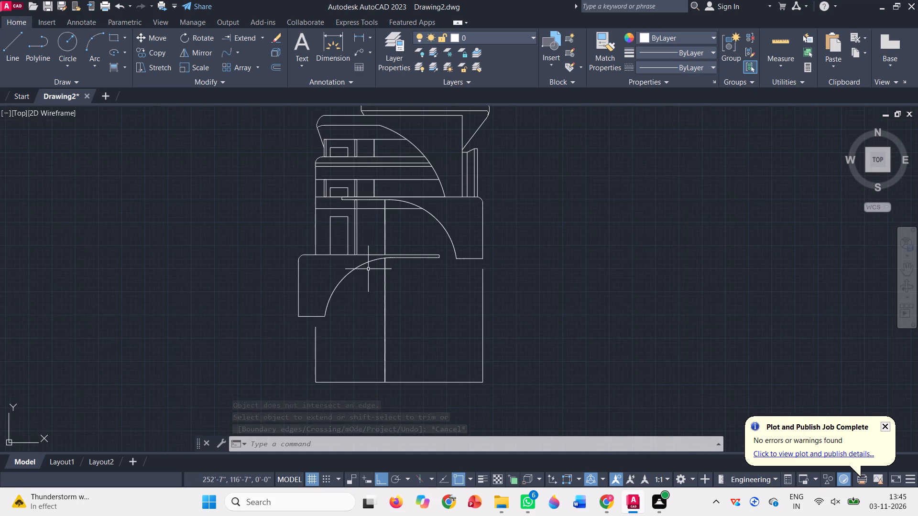
scroll(338, 205, "up", 2)
left_click(325, 215)
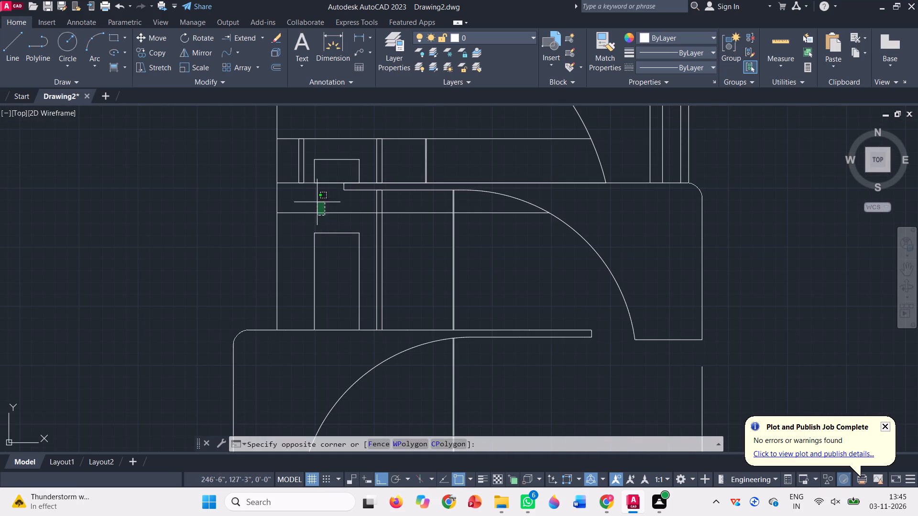
left_click(317, 202)
scroll(317, 203, "down", 2)
type("co")
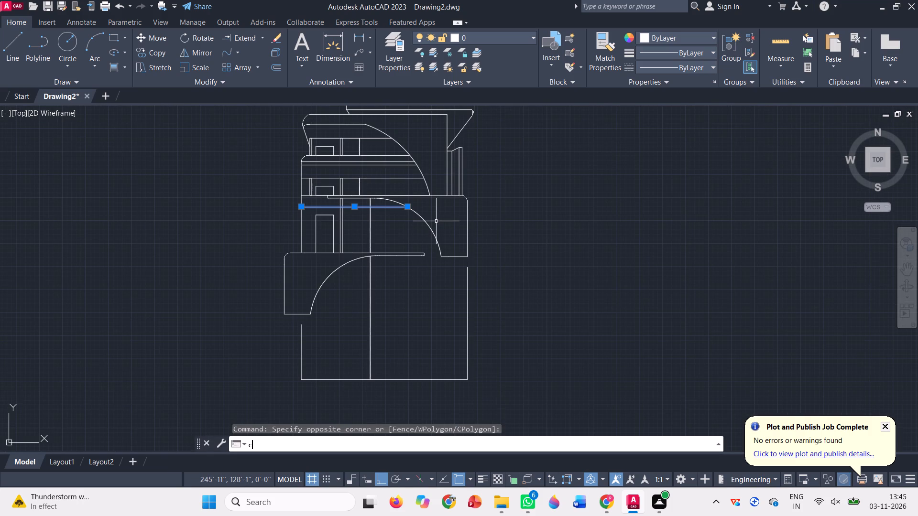
key("space")
scroll(309, 196, "up", 3)
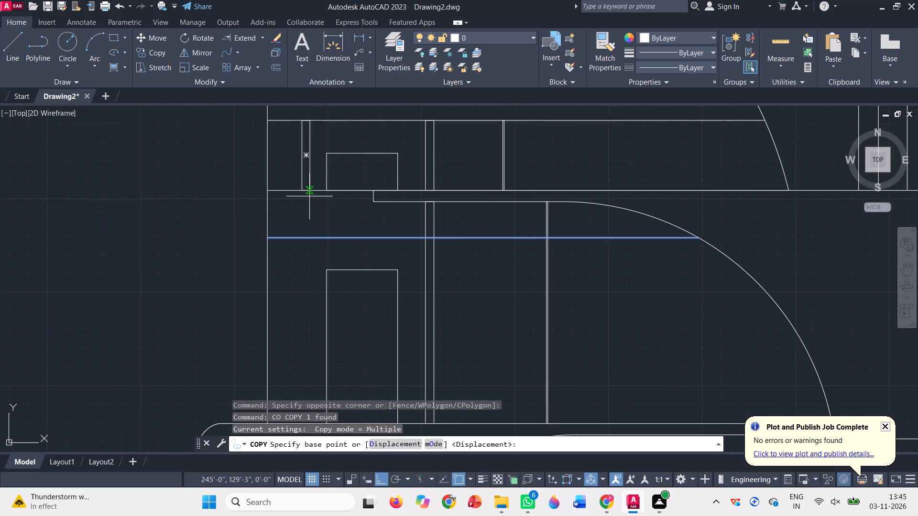
left_click(267, 189)
scroll(412, 241, "down", 4)
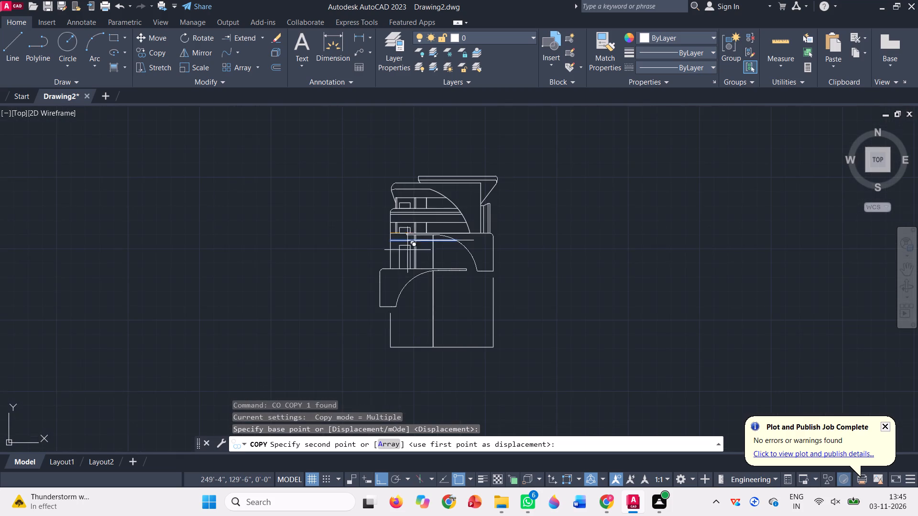
scroll(444, 280, "up", 3)
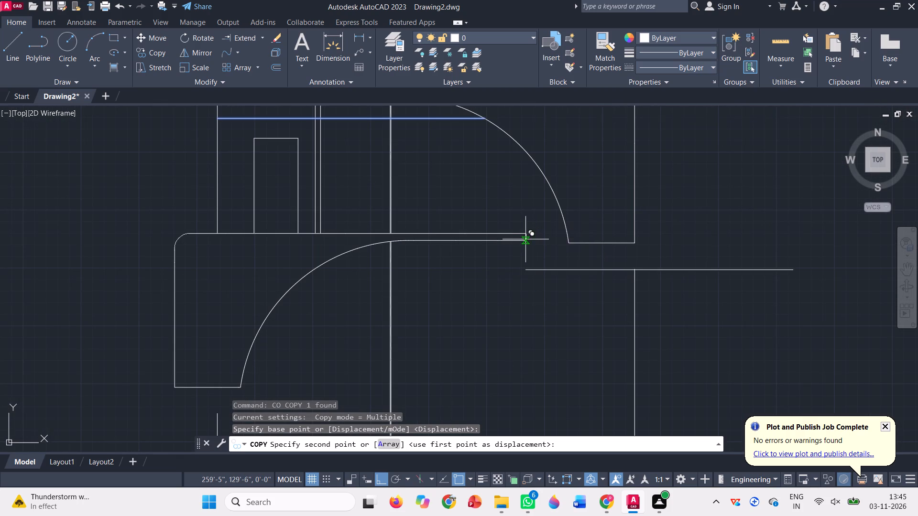
key("F8")
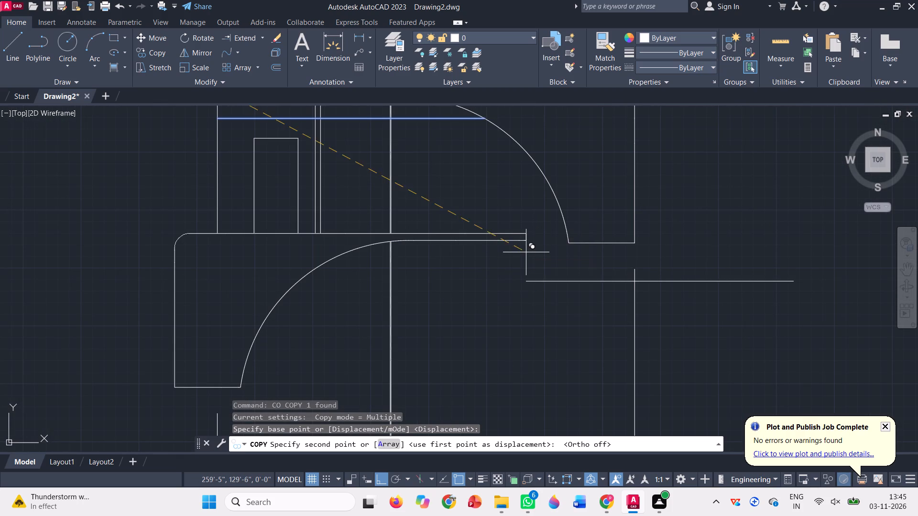
scroll(526, 242, "up", 4)
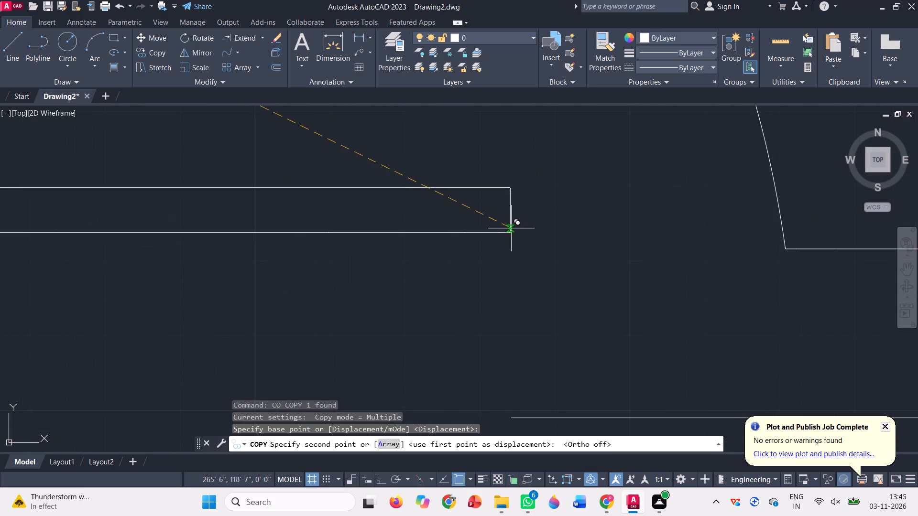
scroll(486, 252, "down", 4)
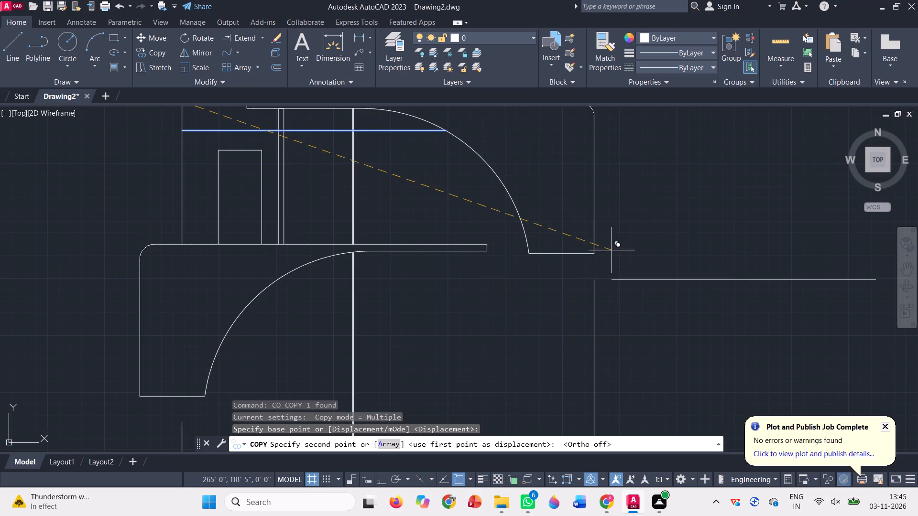
left_click(594, 256)
key("space")
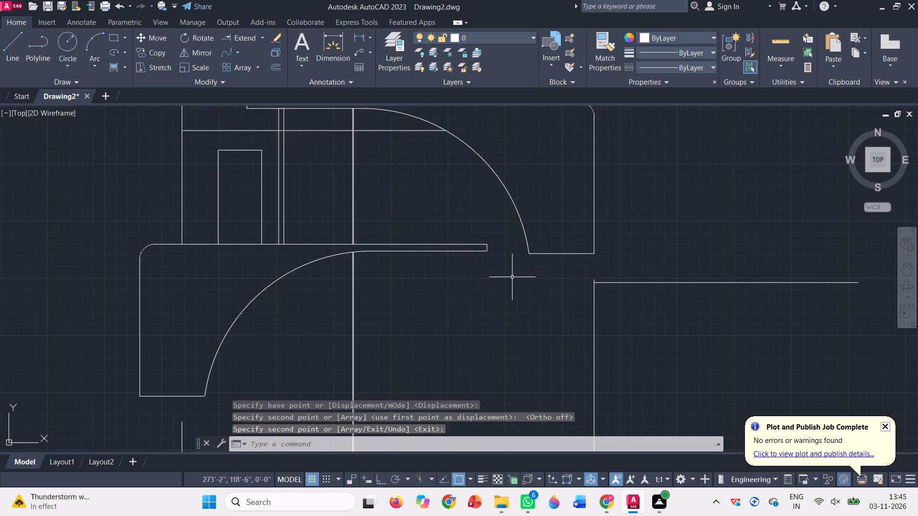
Extend the copied horizontal line back past the narrow vertical member until it meets the lower arc.
scroll(512, 277, "down", 3)
left_click(246, 41)
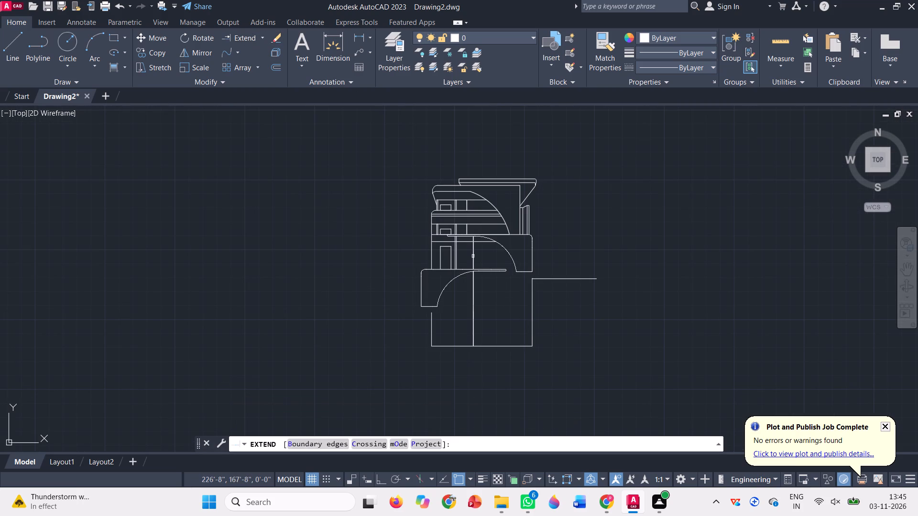
left_click(571, 294)
scroll(555, 278, "up", 3)
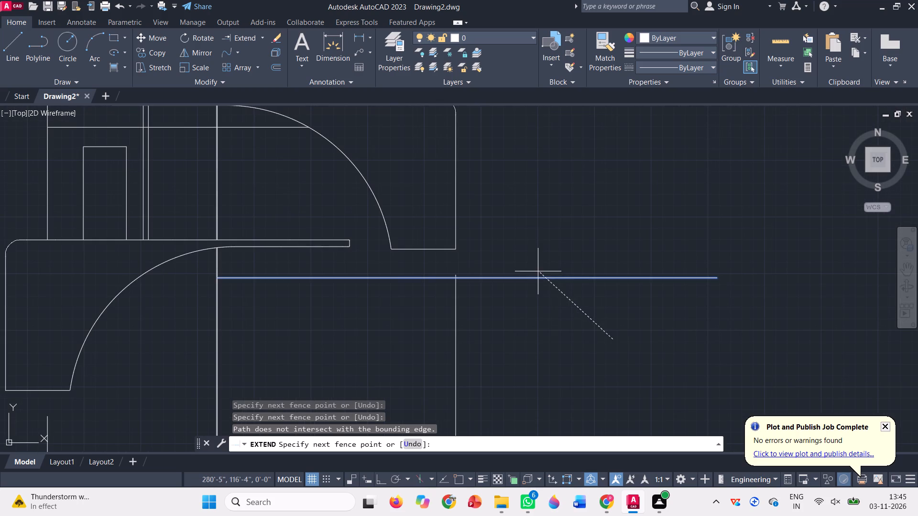
left_click(537, 271)
left_click(338, 304)
left_click(290, 268)
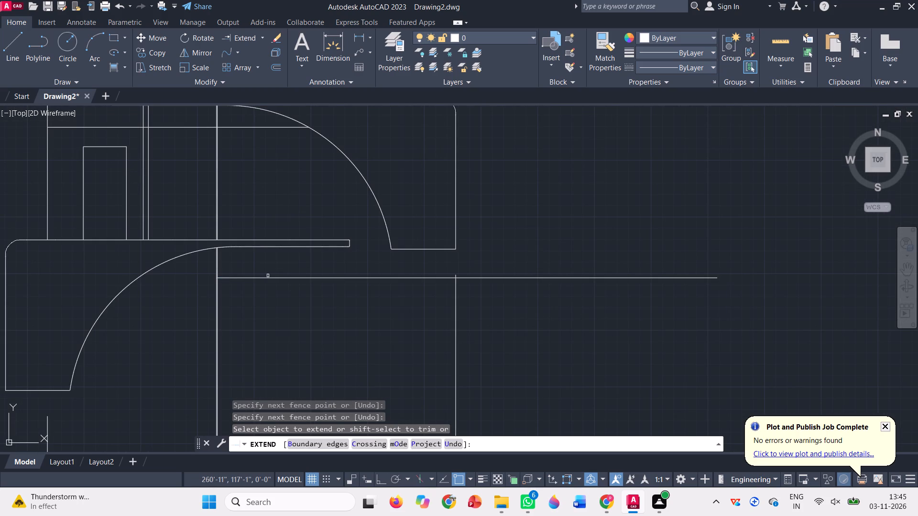
left_click(261, 294)
left_click(260, 269)
key("Escape")
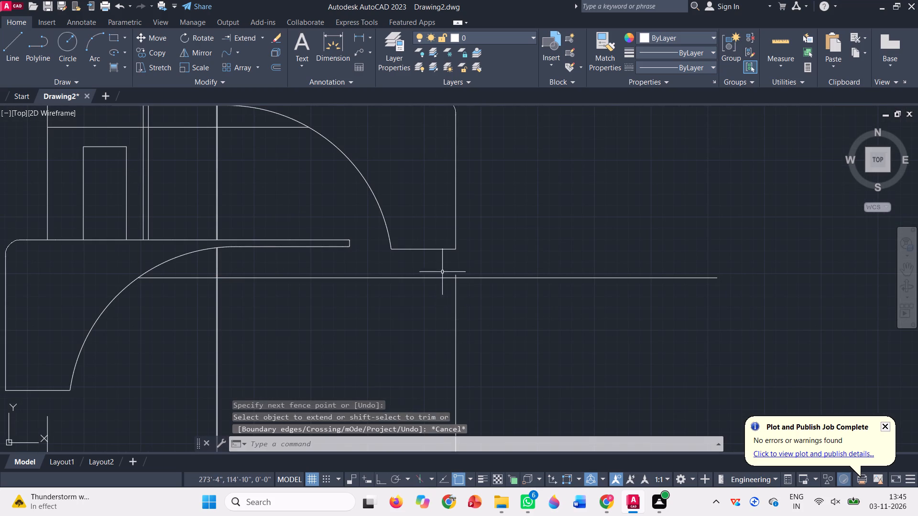
Trim the part of the copied line that projects outside the building beyond the lower storey's outer wall line.
left_click(264, 40)
left_click(248, 59)
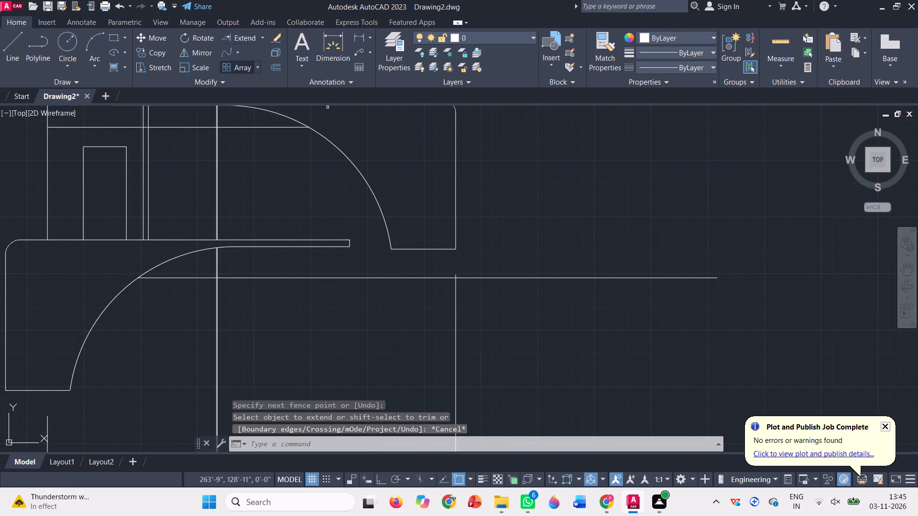
scroll(444, 262, "up", 2)
left_click(470, 298)
left_click(519, 286)
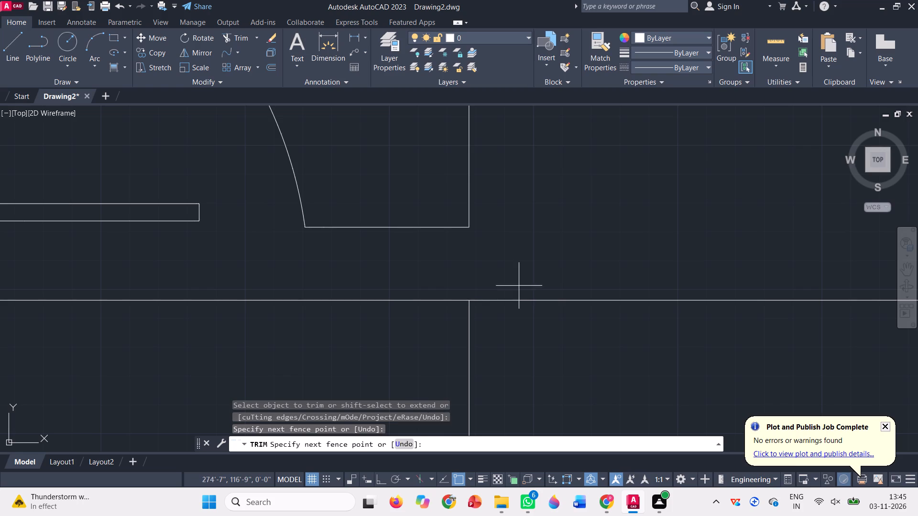
left_click(536, 335)
scroll(547, 279, "down", 4)
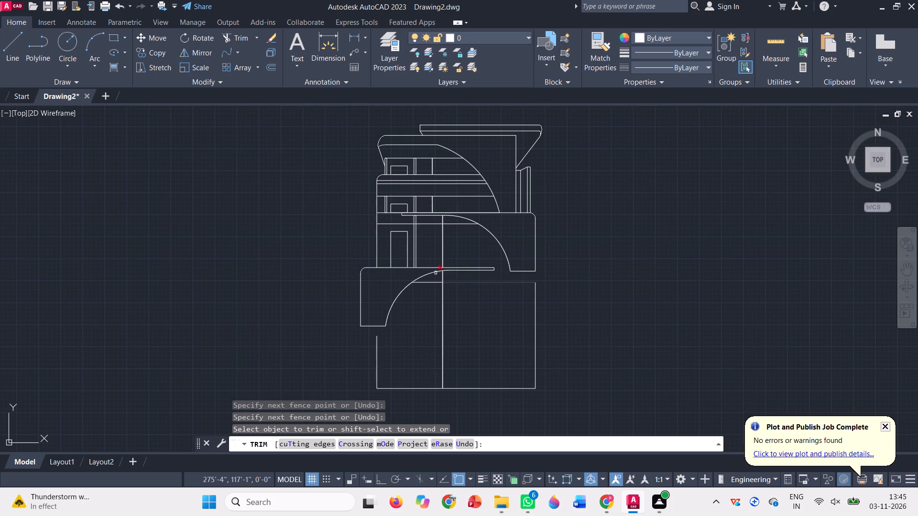
Trim the short piece of the copied horizontal line between the narrow vertical member's two lines.
scroll(435, 271, "up", 4)
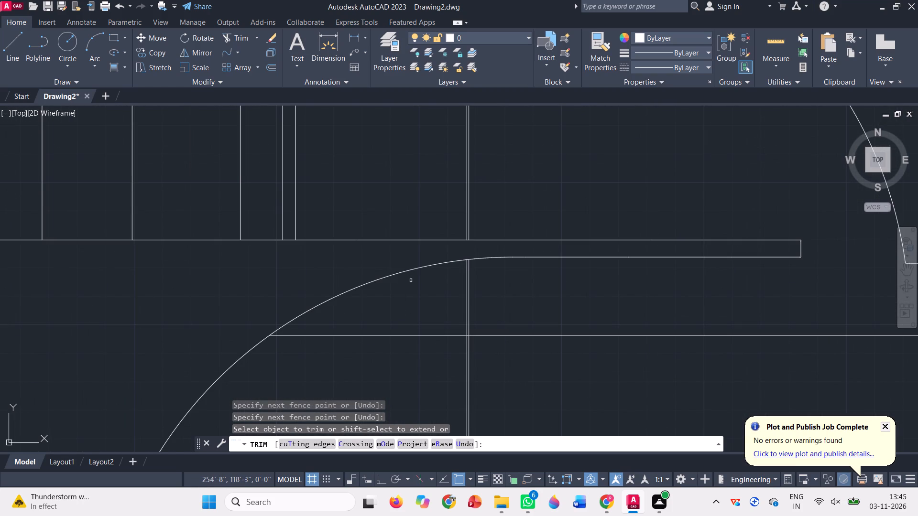
scroll(465, 341, "up", 6)
left_click(469, 320)
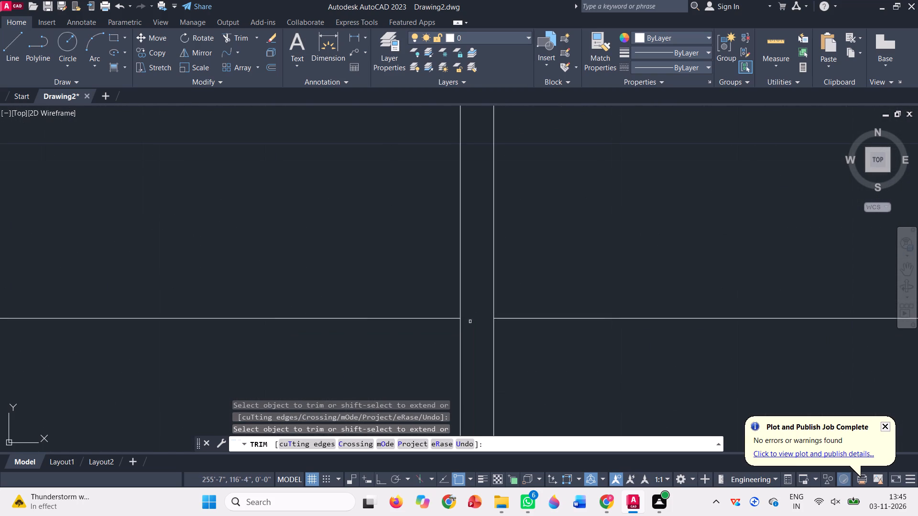
scroll(474, 337, "down", 3)
key("Escape")
scroll(379, 258, "down", 4)
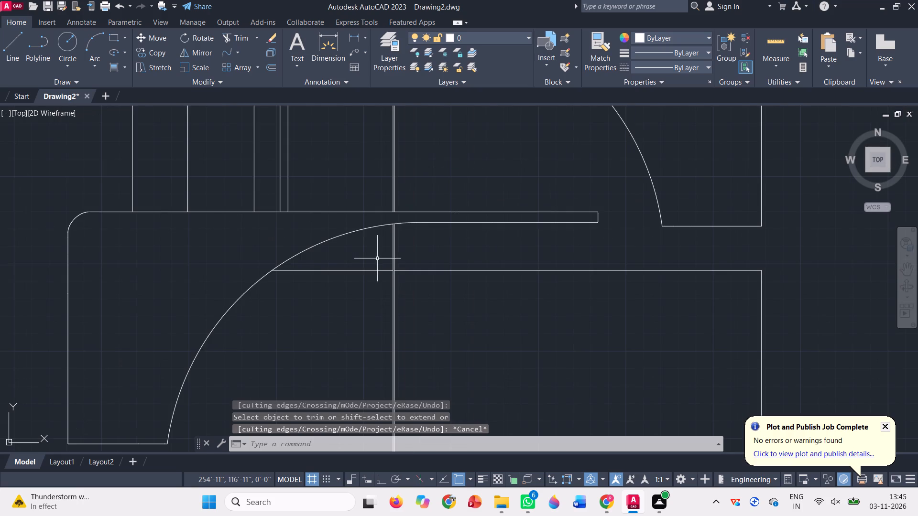
Erase the old lower outline: the base line and the two outer wall lines rising from its ends.
scroll(376, 258, "down", 1)
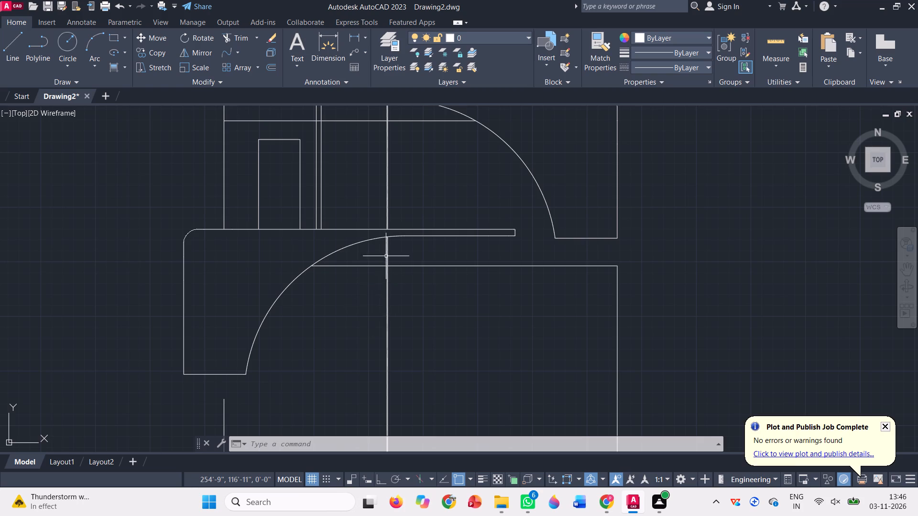
scroll(386, 256, "down", 2)
left_click(367, 371)
left_click(315, 337)
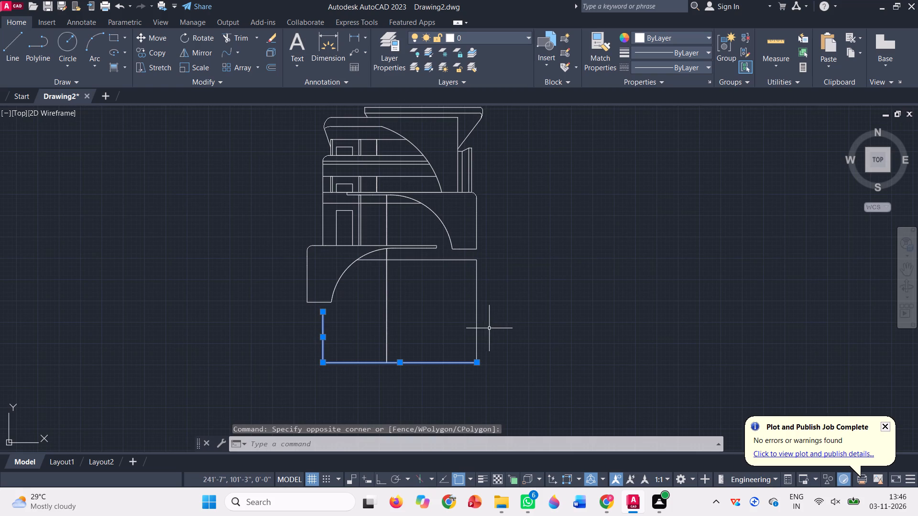
left_click(492, 330)
left_click(421, 309)
key("Delete")
key("Delete")
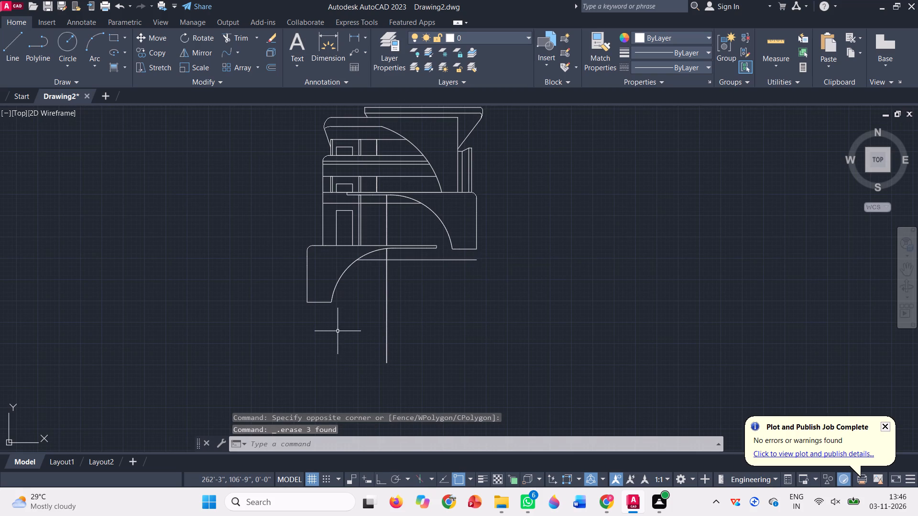
With Ortho on, draw a horizontal base line from the lower arch block's bottom outer corner to beyond the building's opposite side.
key("l")
key("Return")
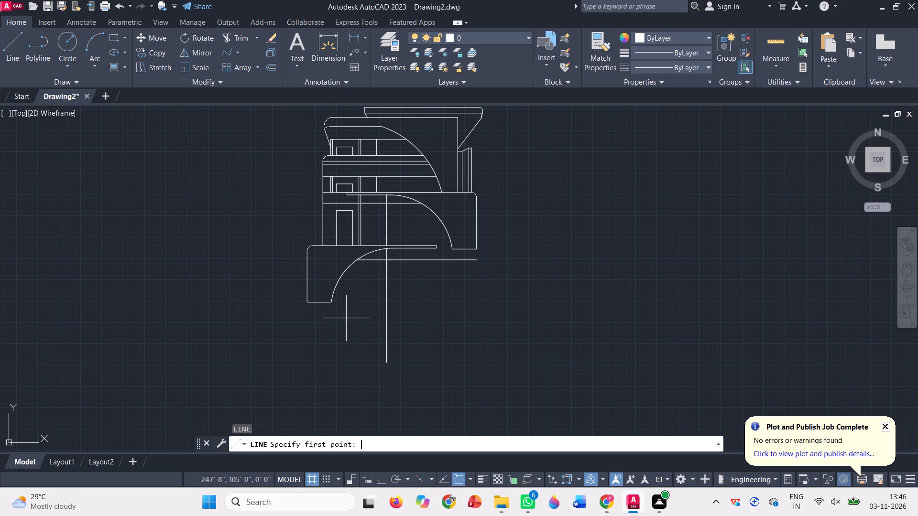
scroll(344, 297, "up", 2)
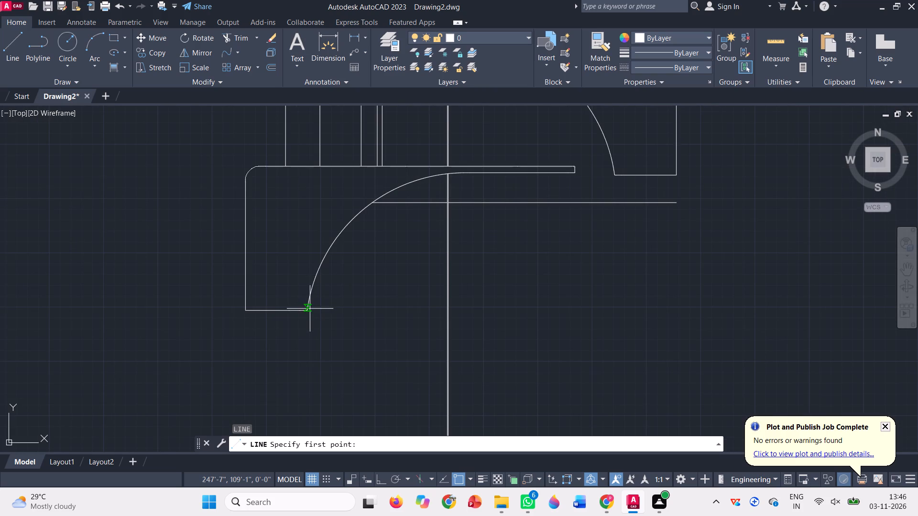
left_click(242, 307)
scroll(197, 331, "down", 2)
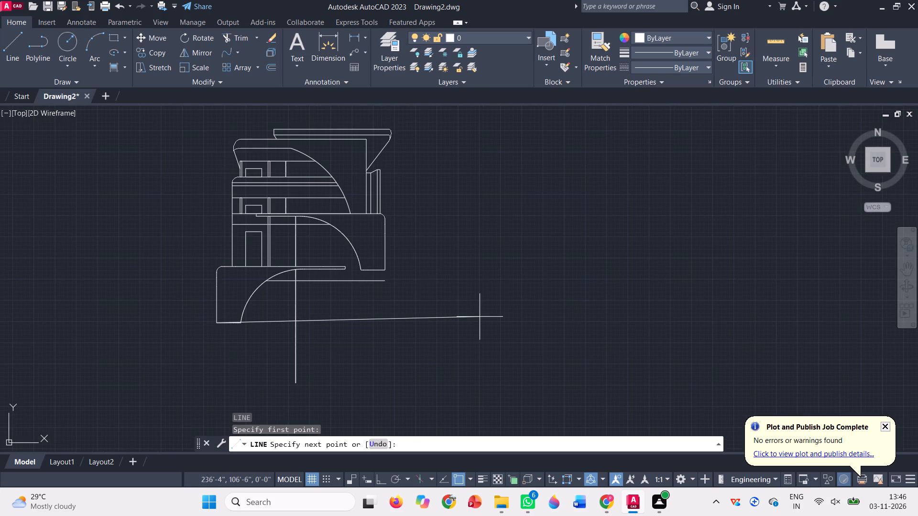
key("F8")
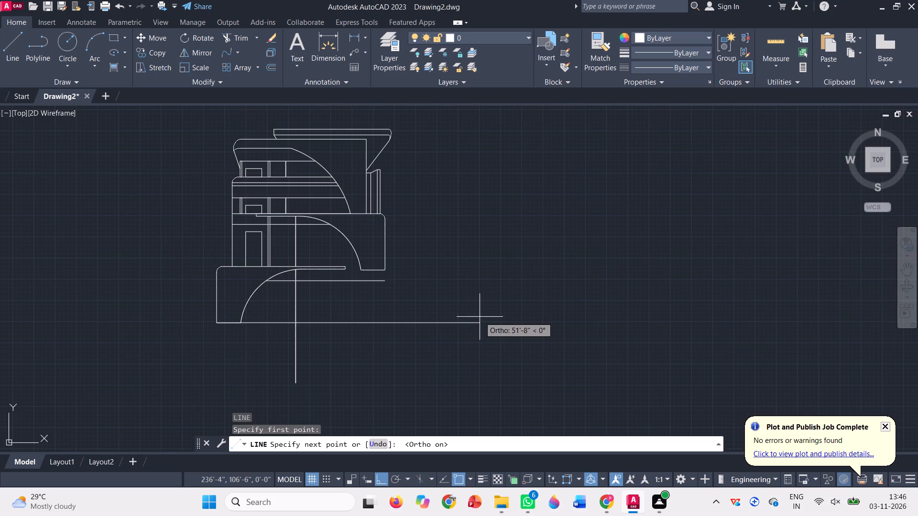
left_click(459, 321)
key("space")
Draw a vertical wall line from the upper arch block's bottom outer corner straight down to the new base line.
key("l")
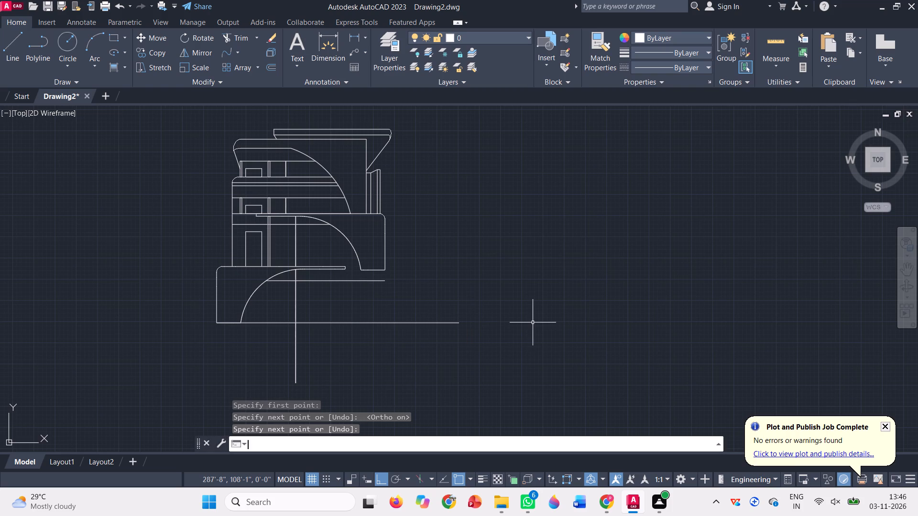
key("Return")
scroll(398, 275, "up", 2)
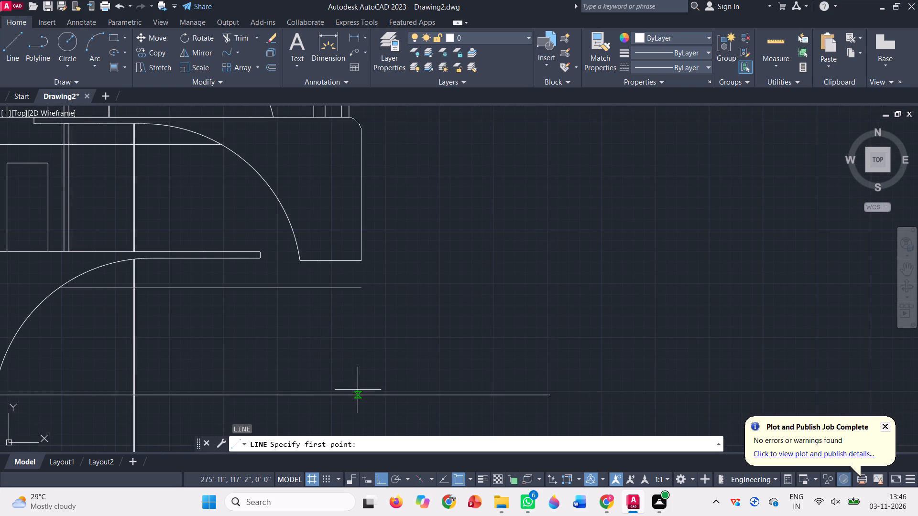
left_click(361, 264)
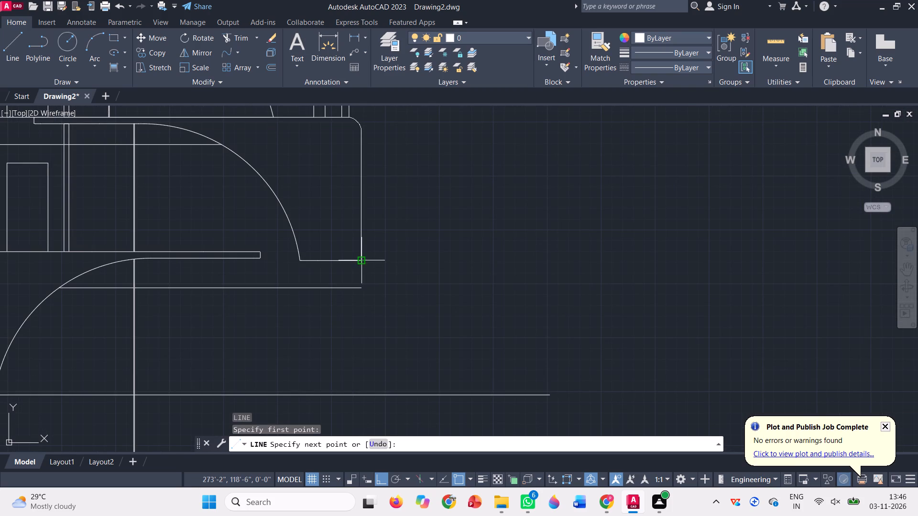
left_click(362, 396)
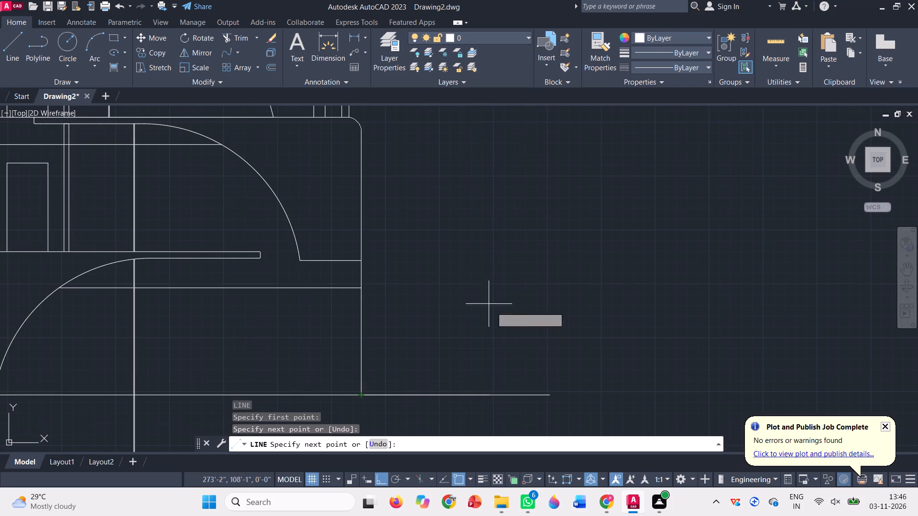
key("space")
Trim the part of the base line that projects beyond the new vertical outer wall line.
left_click(238, 40)
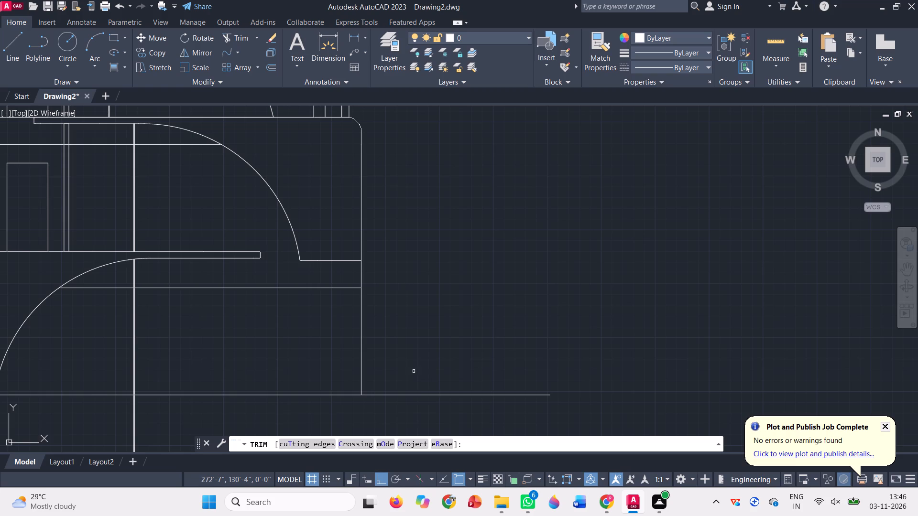
left_click(415, 419)
left_click(430, 350)
scroll(437, 345, "down", 4)
key("Escape")
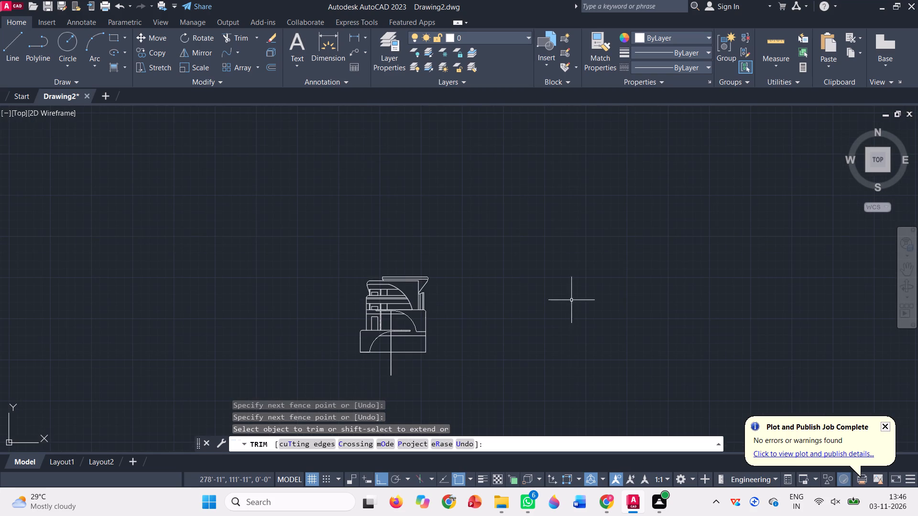
Trim the narrow vertical member's lines where they project below the new base line.
left_click(236, 34)
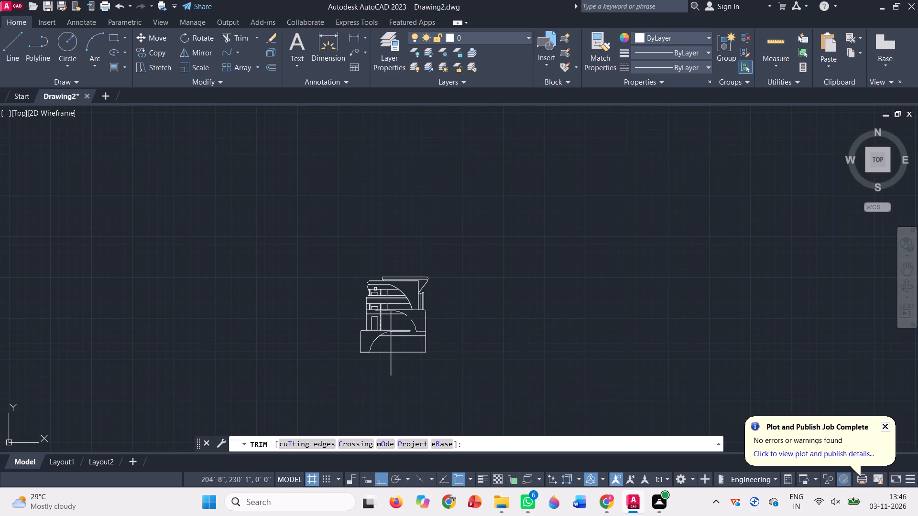
scroll(398, 367, "up", 2)
left_click(390, 368)
left_click(329, 355)
key("Escape")
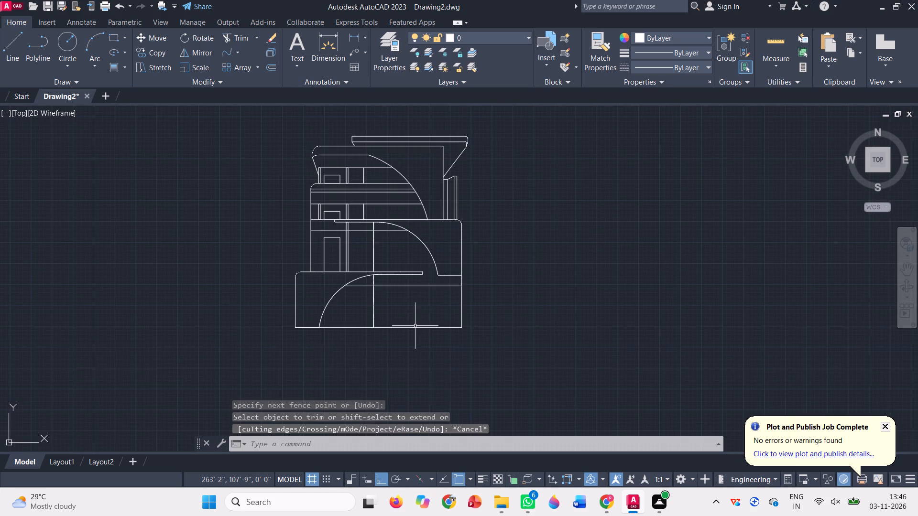
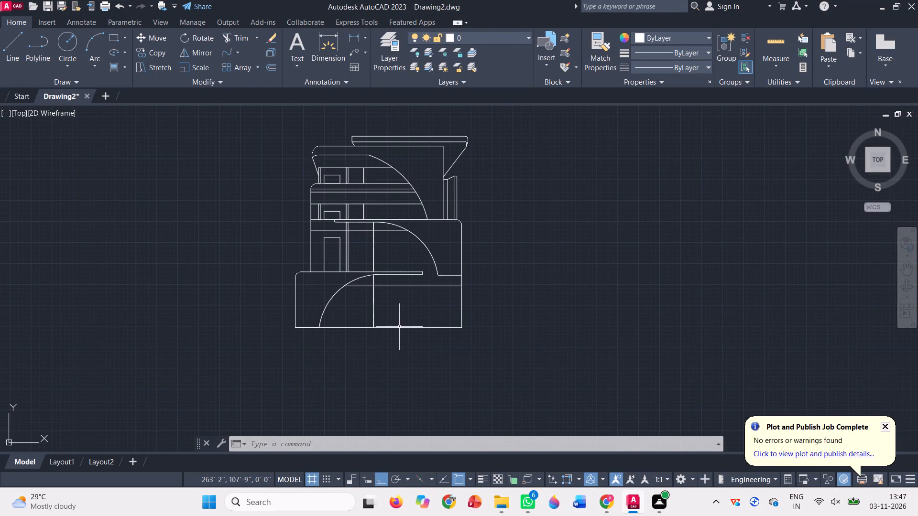
Draw a low rectangle along the building's base, from the outer wall's bottom corner to just short of the lower arc.
scroll(399, 327, "up", 1)
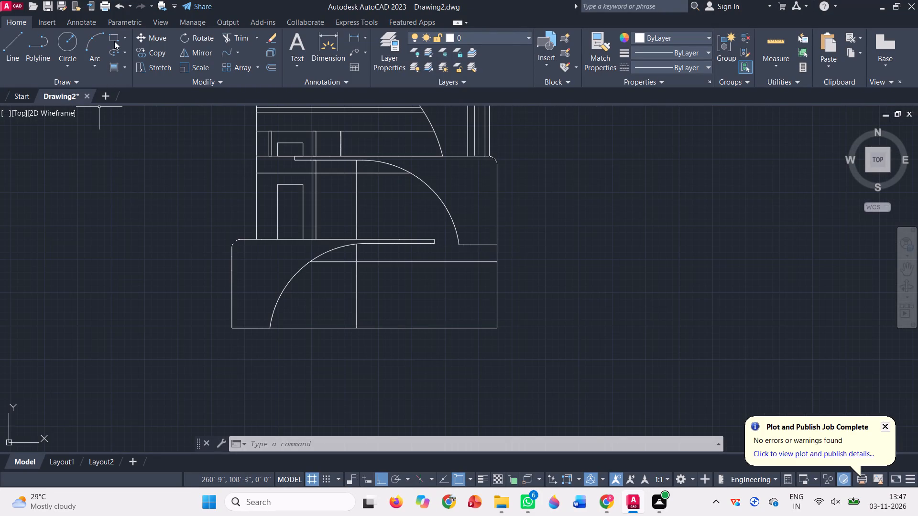
left_click(114, 37)
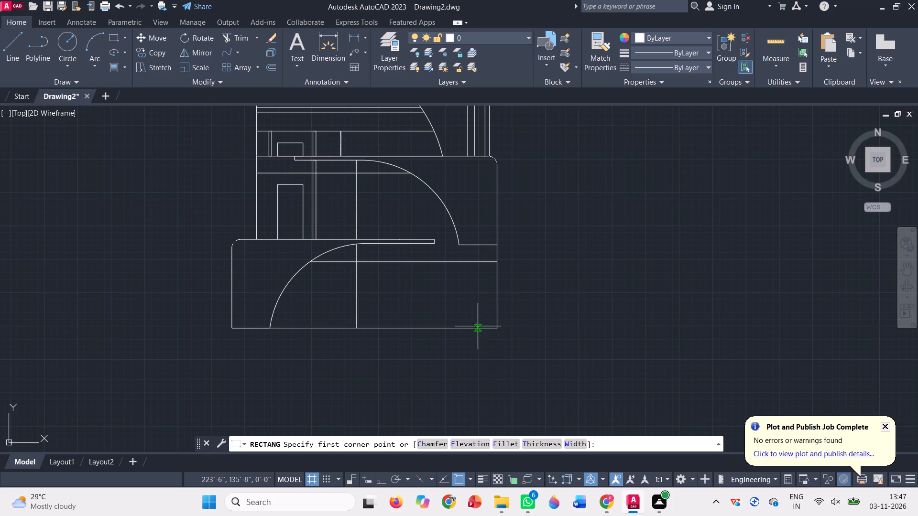
left_click(497, 329)
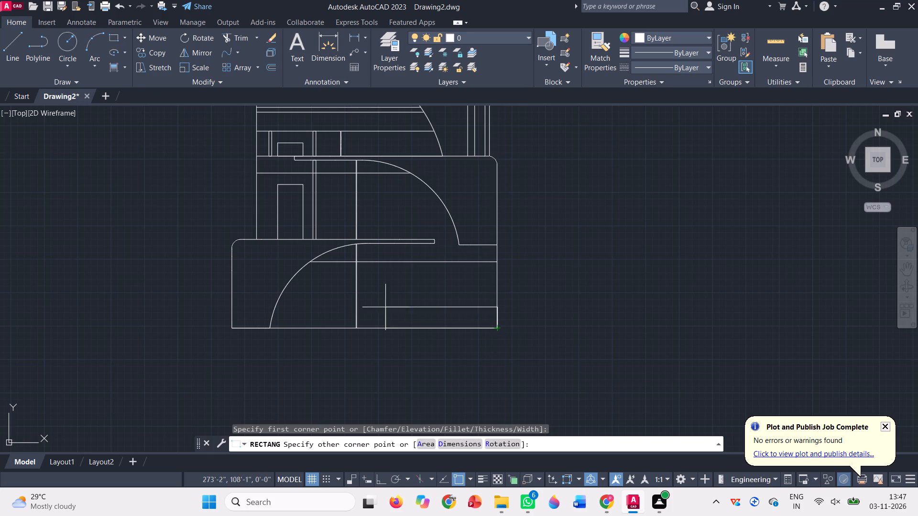
scroll(351, 311, "up", 2)
left_click(194, 308)
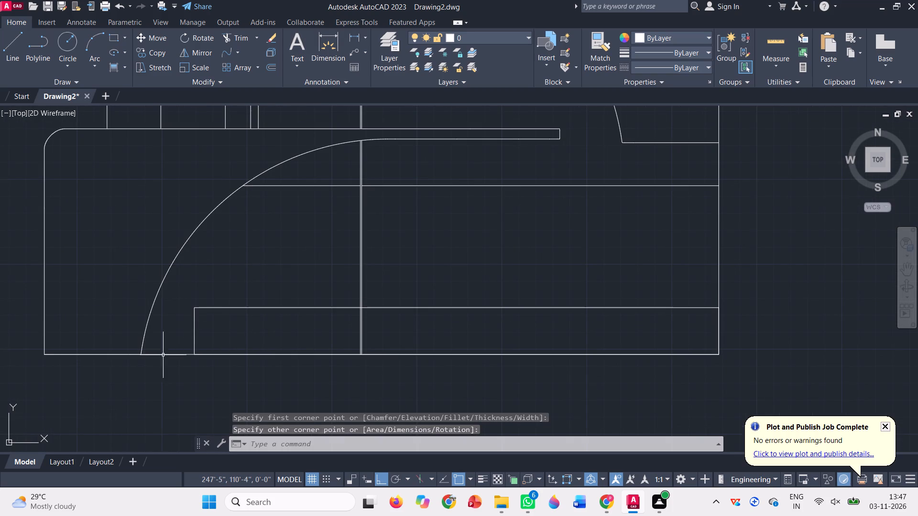
Delete the original horizontal base line beneath the lower arch opening.
left_click(169, 355)
key("Delete")
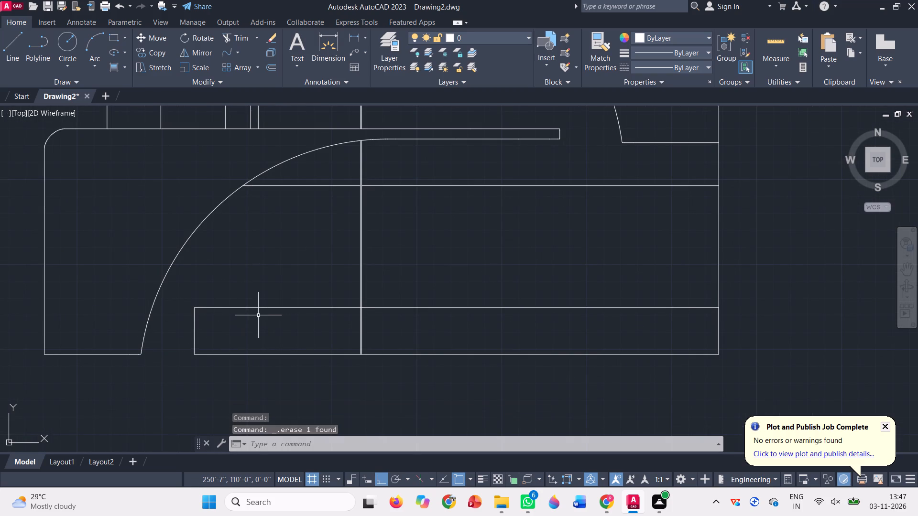
Trim the narrow vertical member's lines above the lower storey's horizontal line and inside the new base rectangle.
scroll(298, 343, "down", 1)
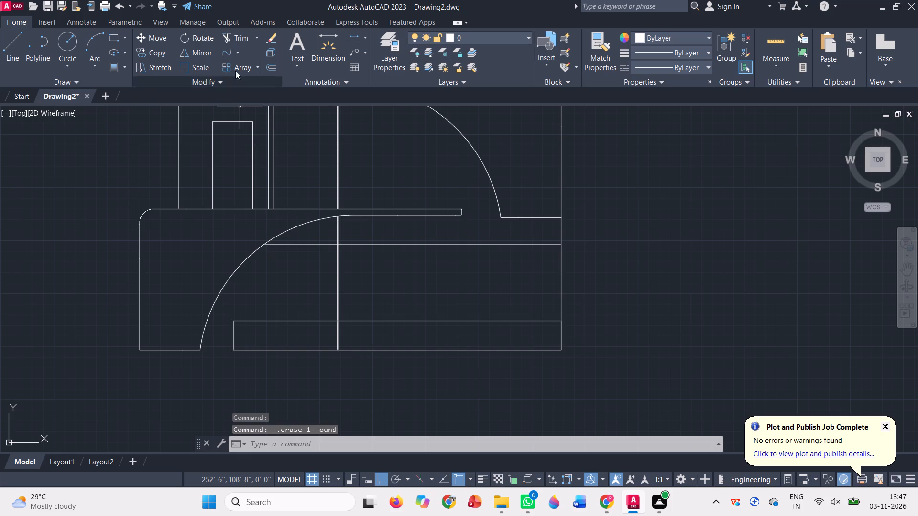
left_click(240, 41)
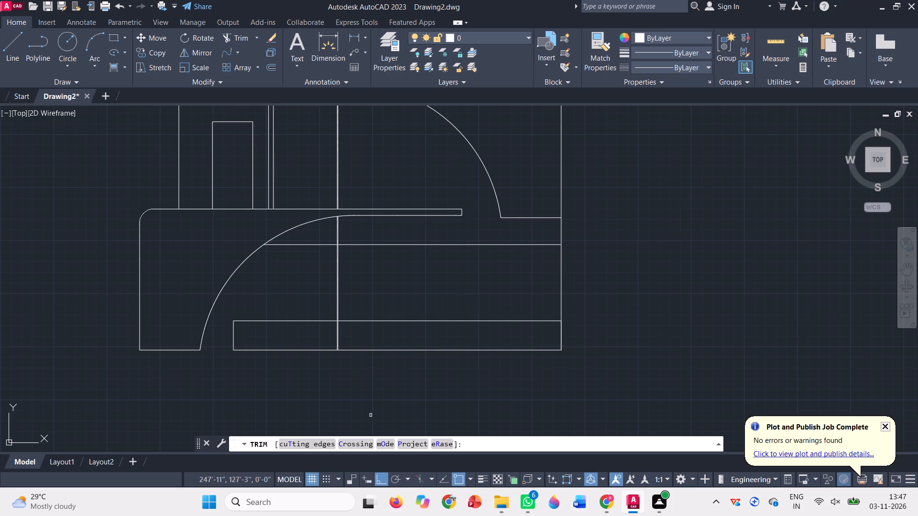
left_click(342, 233)
left_click(326, 231)
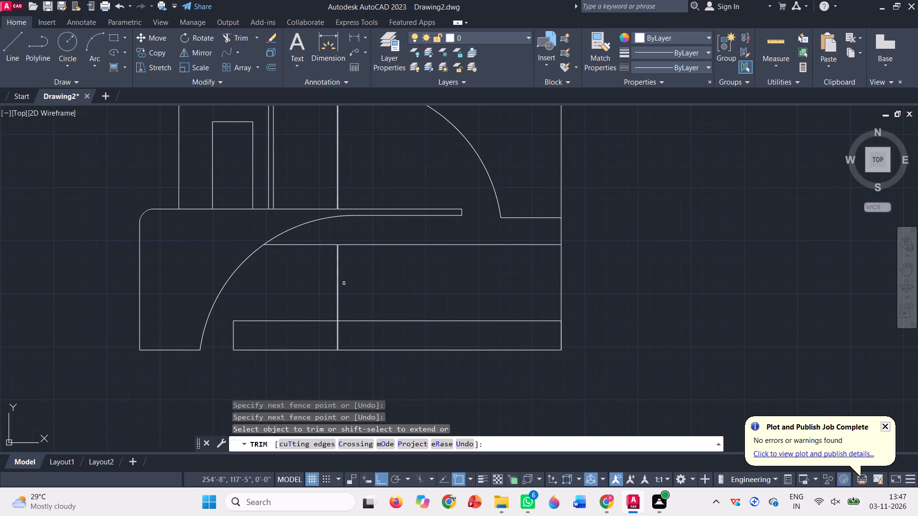
left_click(347, 340)
left_click(333, 341)
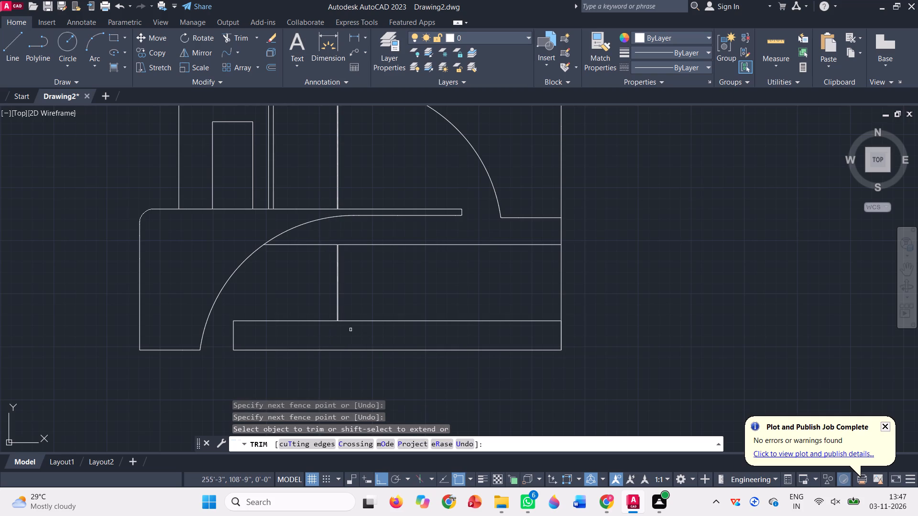
key("Escape")
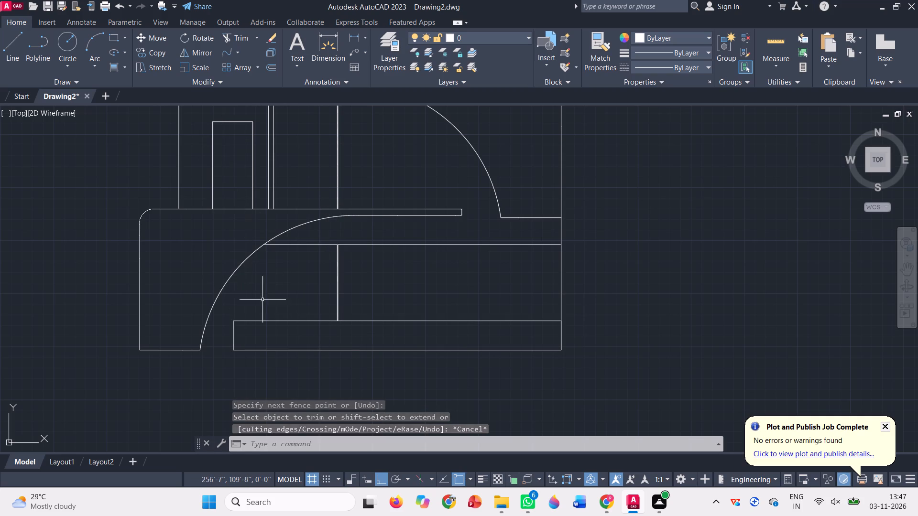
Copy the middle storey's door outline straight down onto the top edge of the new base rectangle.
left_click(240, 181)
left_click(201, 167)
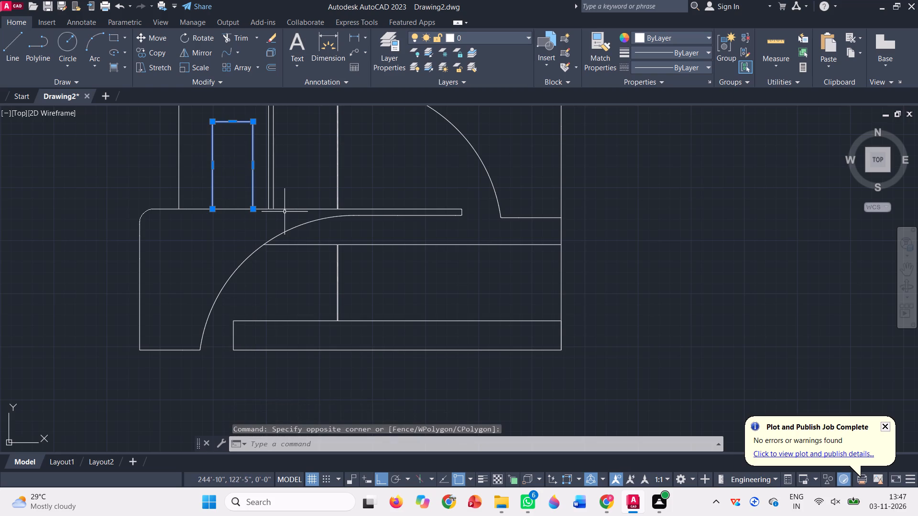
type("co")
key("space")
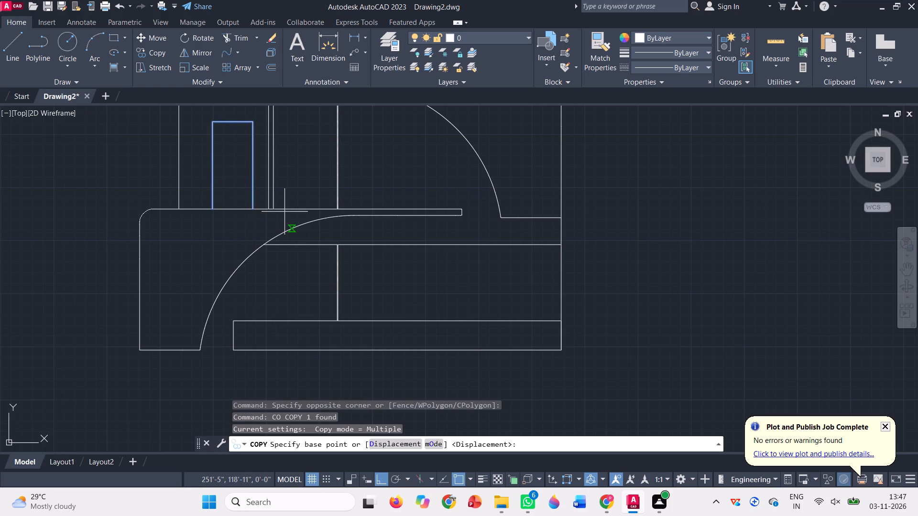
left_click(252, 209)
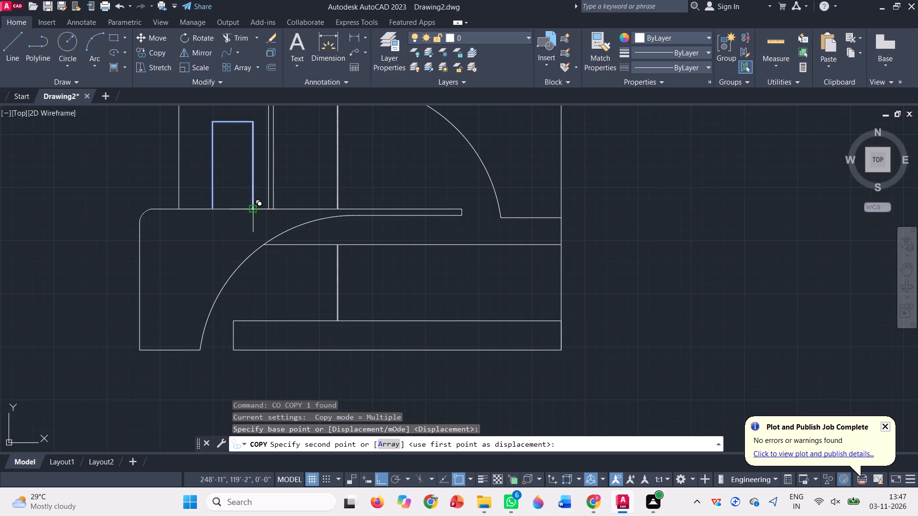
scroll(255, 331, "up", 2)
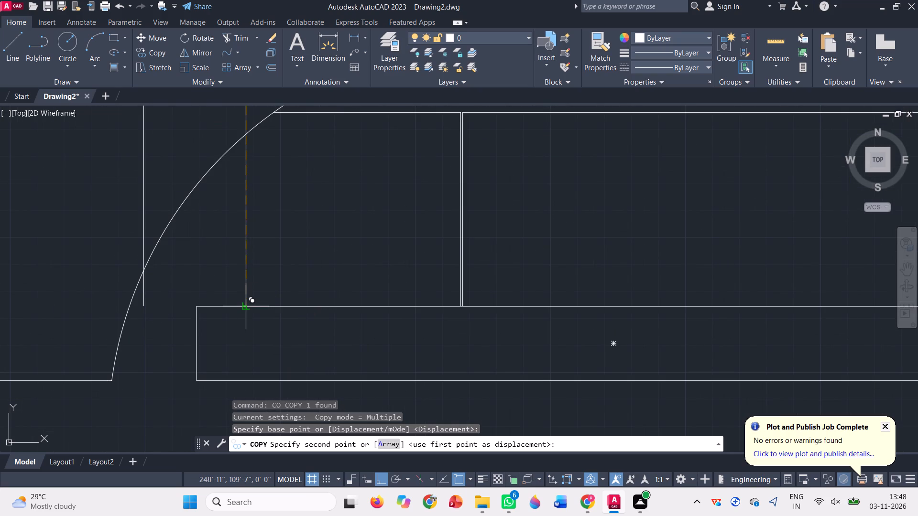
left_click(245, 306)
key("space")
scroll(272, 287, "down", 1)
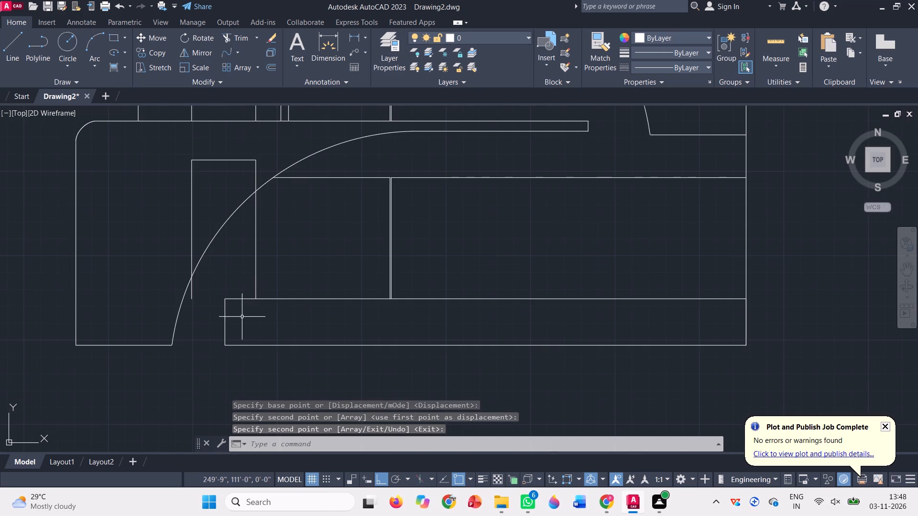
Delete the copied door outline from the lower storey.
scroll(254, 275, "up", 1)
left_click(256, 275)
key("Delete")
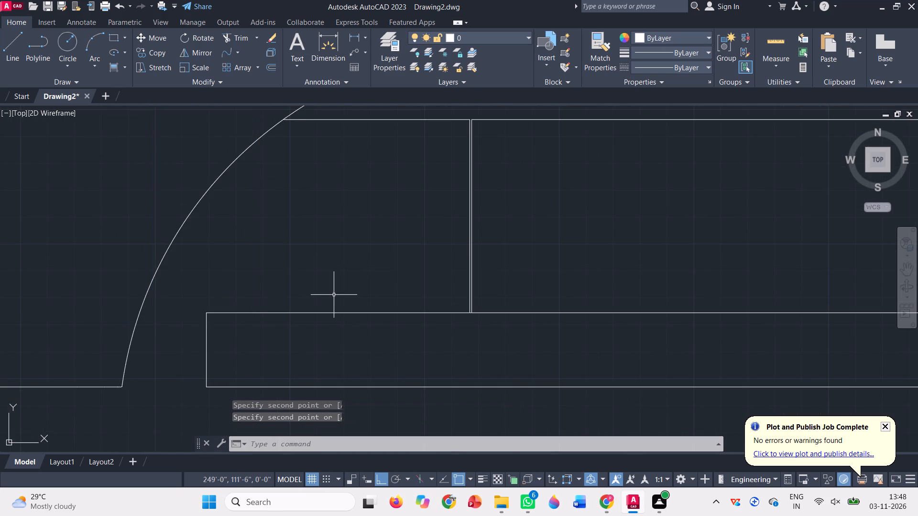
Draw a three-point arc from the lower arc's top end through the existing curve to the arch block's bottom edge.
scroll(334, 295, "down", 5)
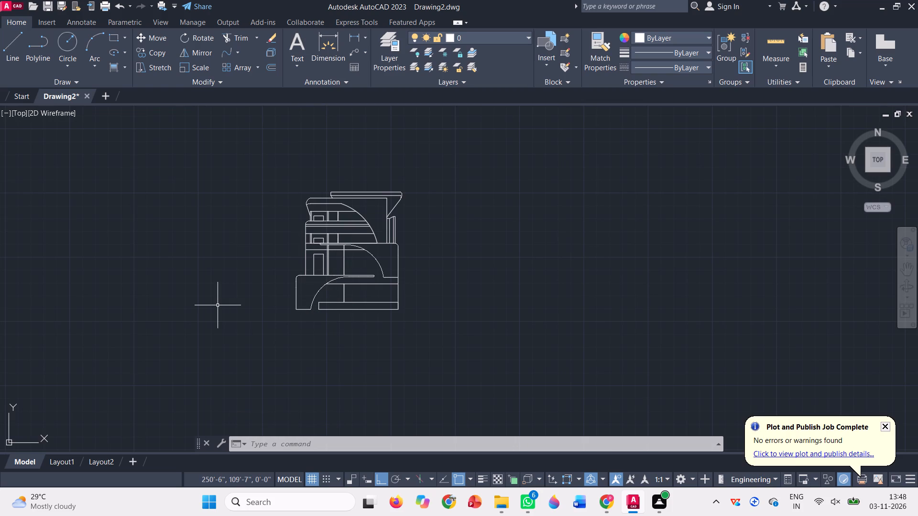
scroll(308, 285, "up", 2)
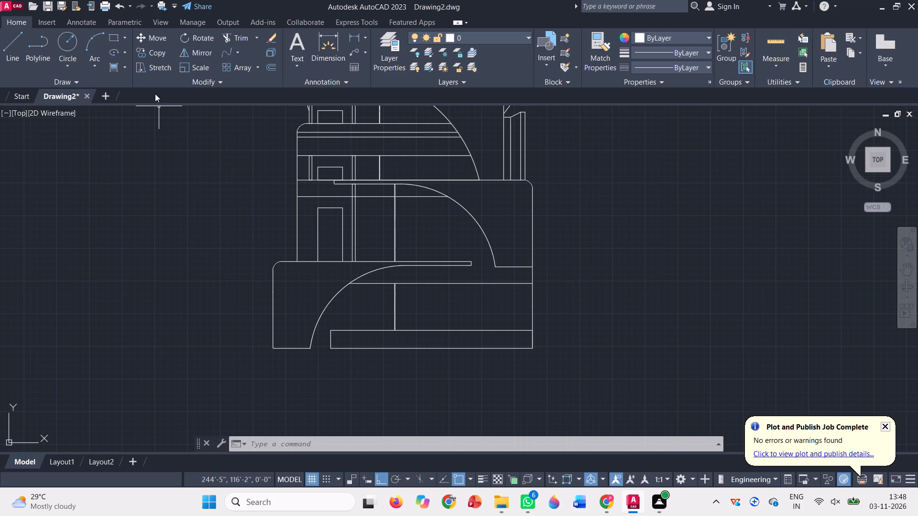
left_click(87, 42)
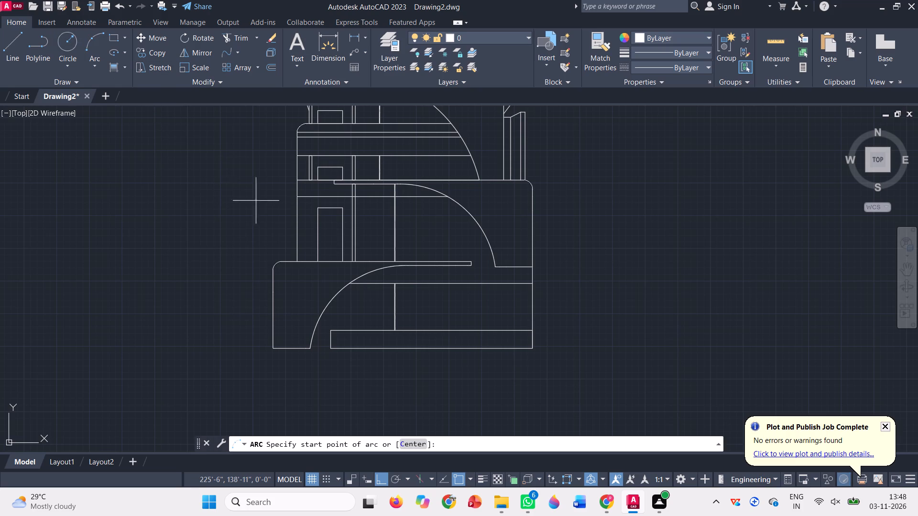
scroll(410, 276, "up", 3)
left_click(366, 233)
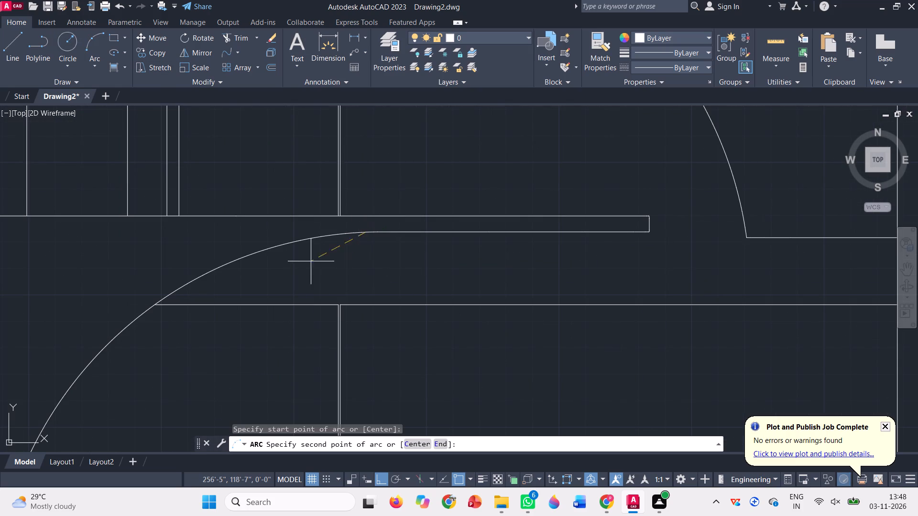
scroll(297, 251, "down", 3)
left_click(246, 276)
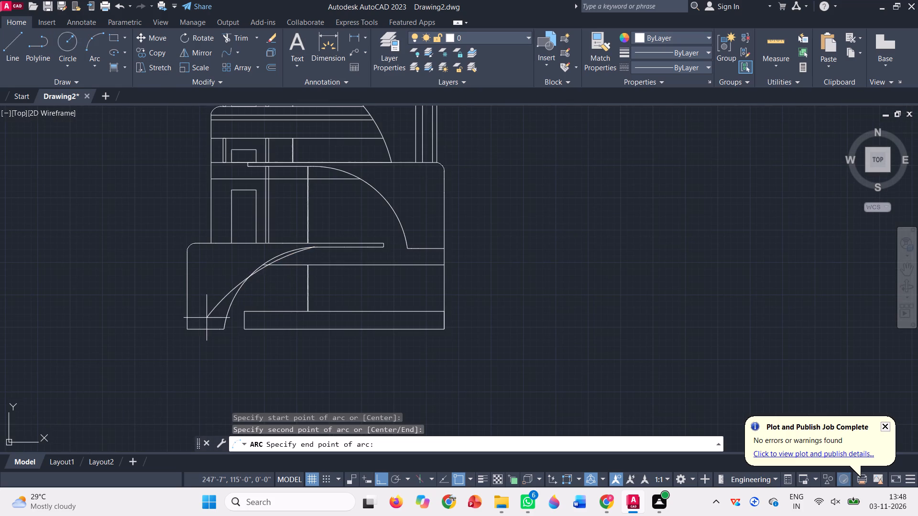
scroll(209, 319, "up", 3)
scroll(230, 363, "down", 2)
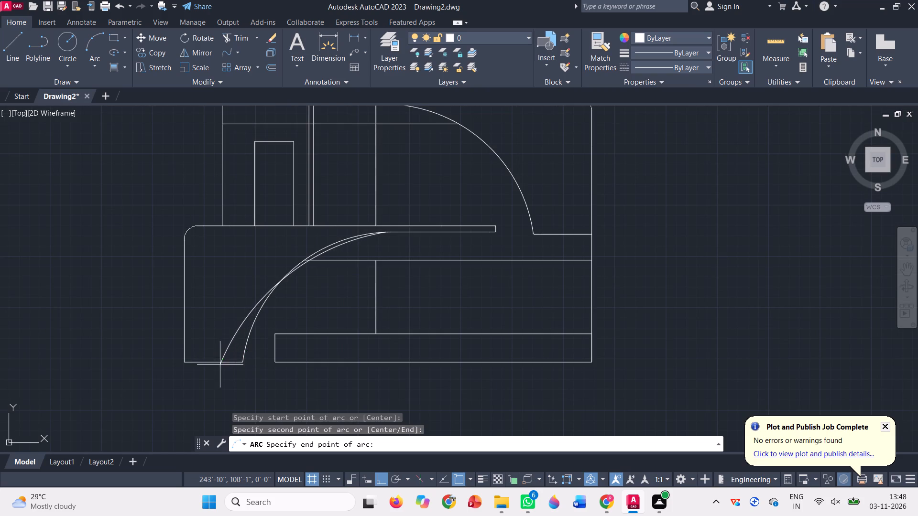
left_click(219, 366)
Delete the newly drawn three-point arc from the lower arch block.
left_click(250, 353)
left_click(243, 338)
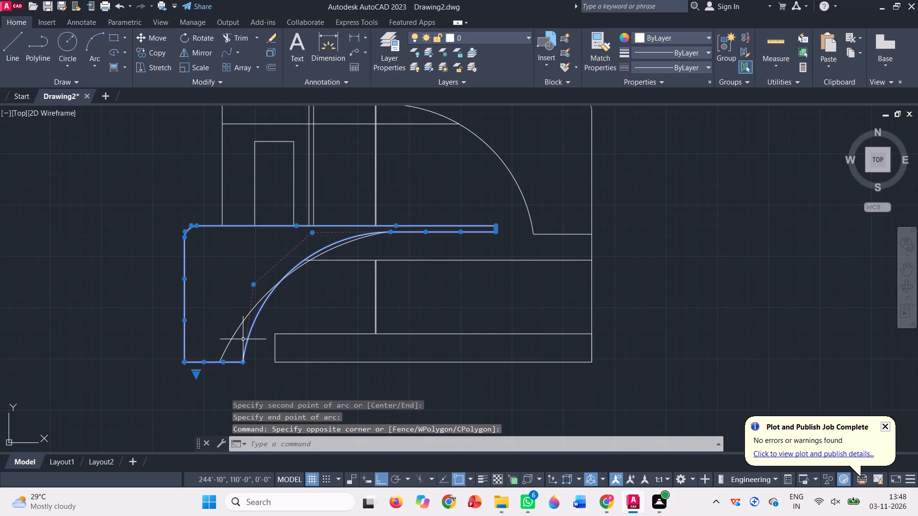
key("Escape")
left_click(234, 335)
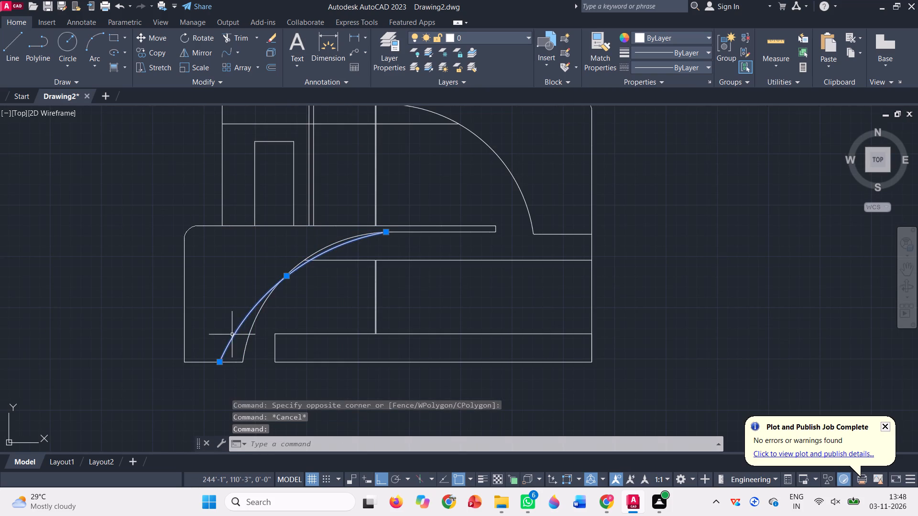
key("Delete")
Explode the lower arch block's outline into separate segments.
left_click(269, 320)
left_click(255, 306)
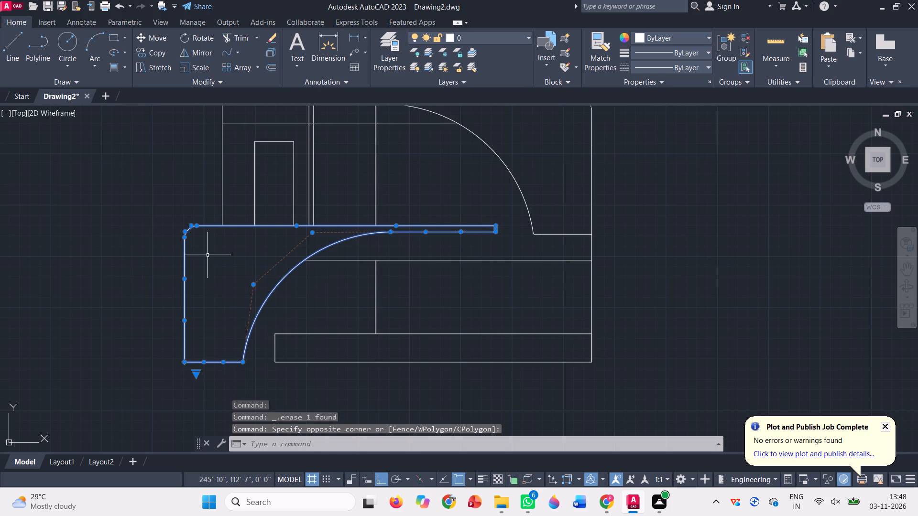
key("Escape")
left_click(258, 312)
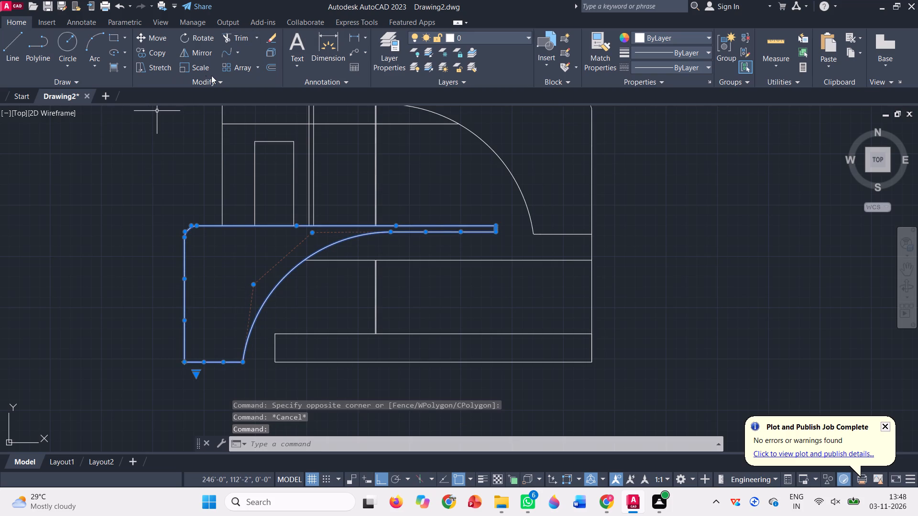
type("ex")
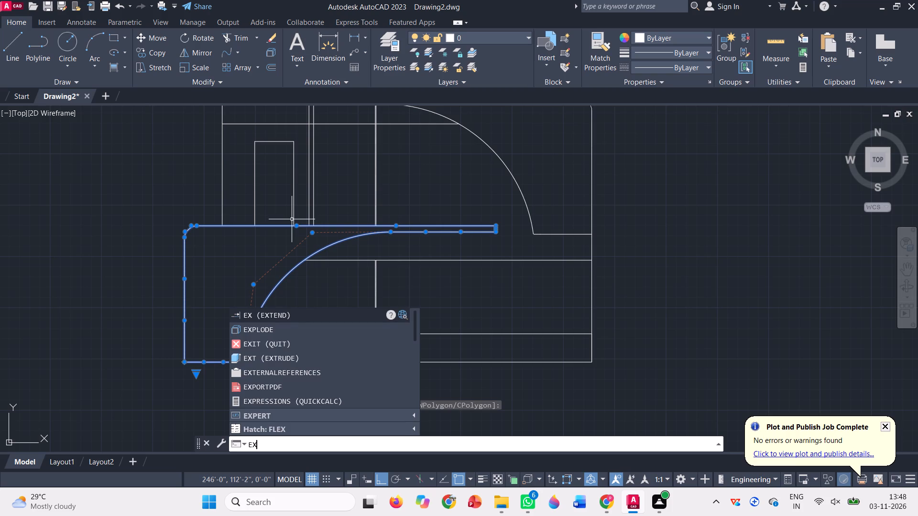
key("Down")
key("Return")
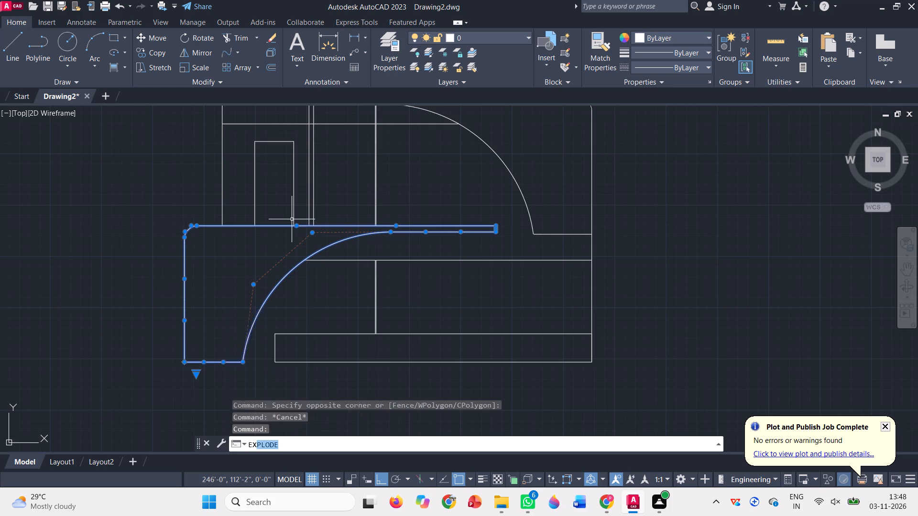
Move the lower arc horizontally so its bottom end sits at the midpoint of the arch block's bottom line.
left_click(281, 283)
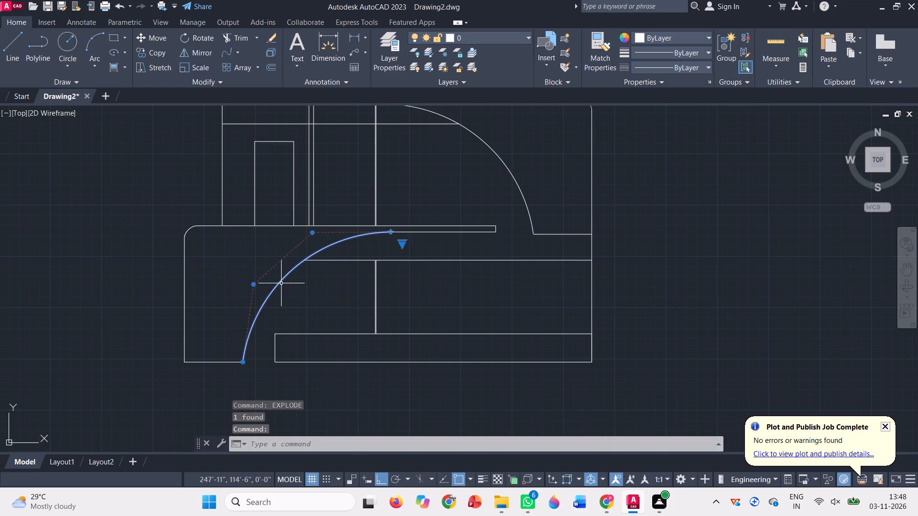
type("m")
key("space")
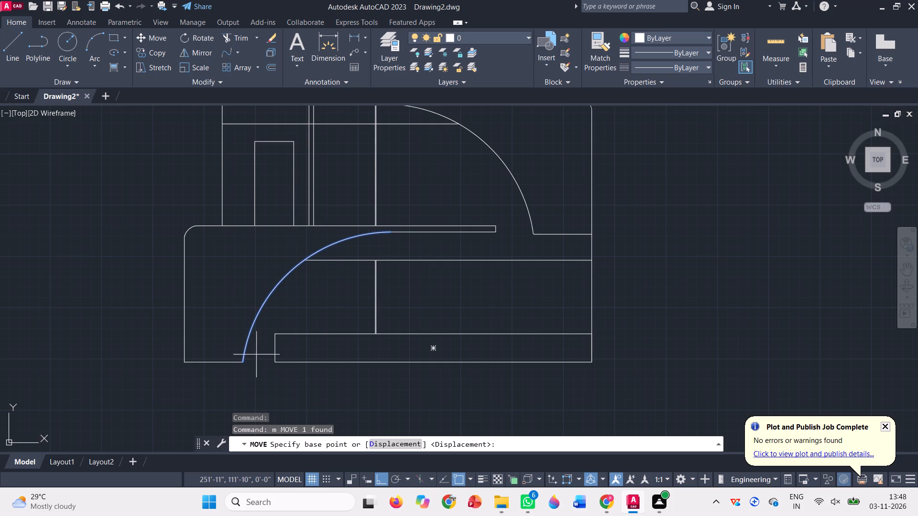
left_click(245, 363)
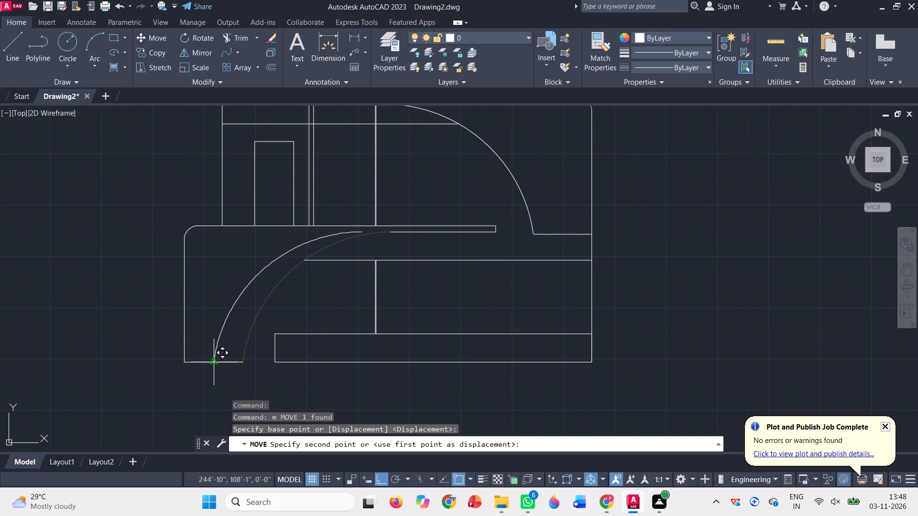
left_click(210, 365)
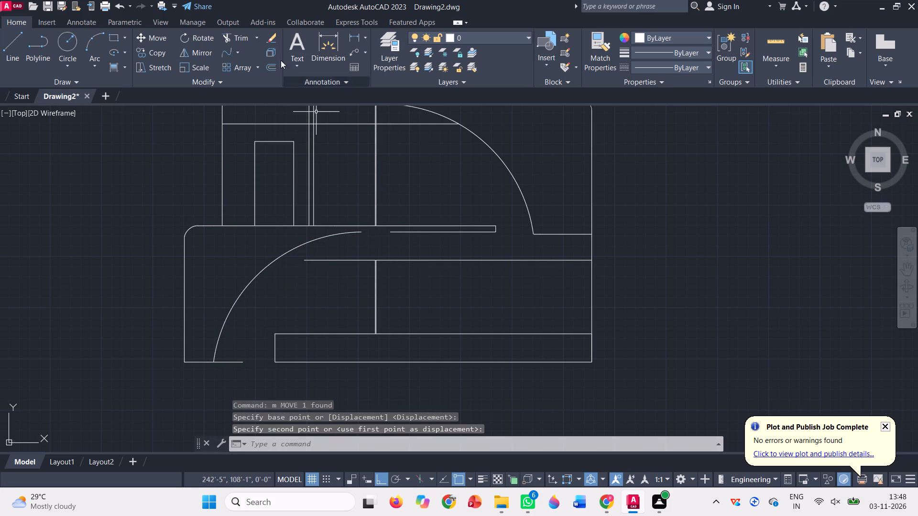
Extend the lower slab's underside line to meet the top end of the moved arc.
left_click(258, 37)
left_click(255, 87)
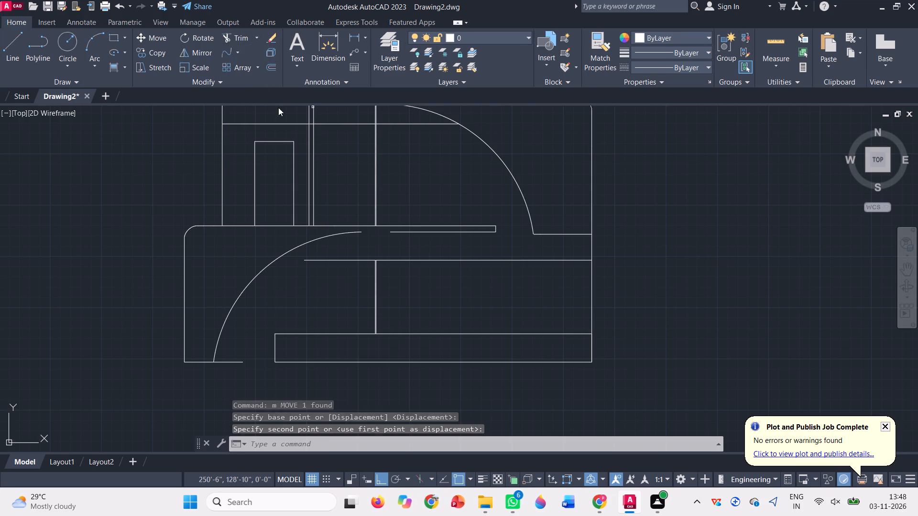
left_click(408, 232)
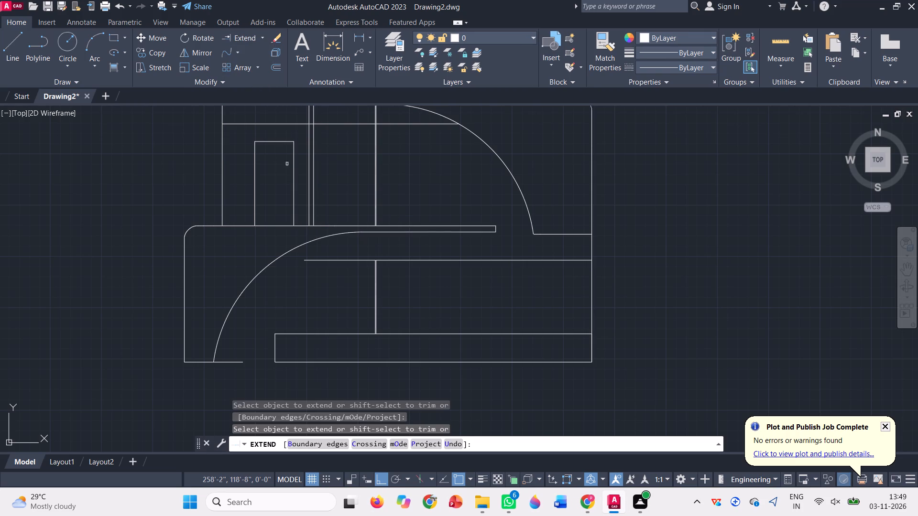
Trim the lower arch block's bottom line where it runs past the bottom end of the arc.
left_click(263, 38)
left_click(254, 54)
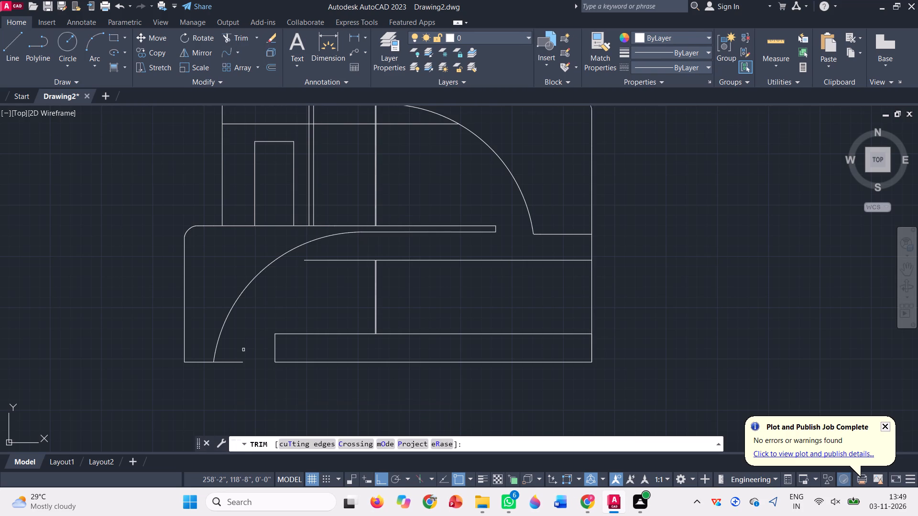
left_click(226, 373)
left_click(235, 350)
key("Escape")
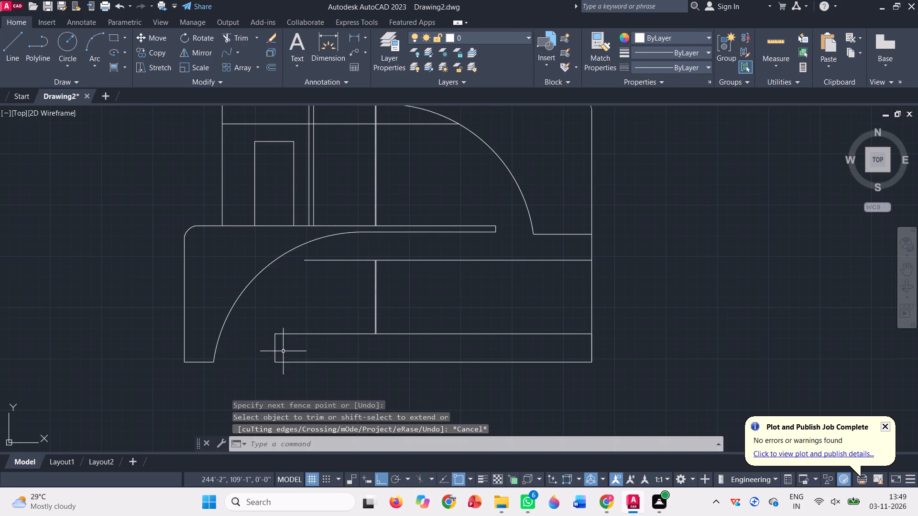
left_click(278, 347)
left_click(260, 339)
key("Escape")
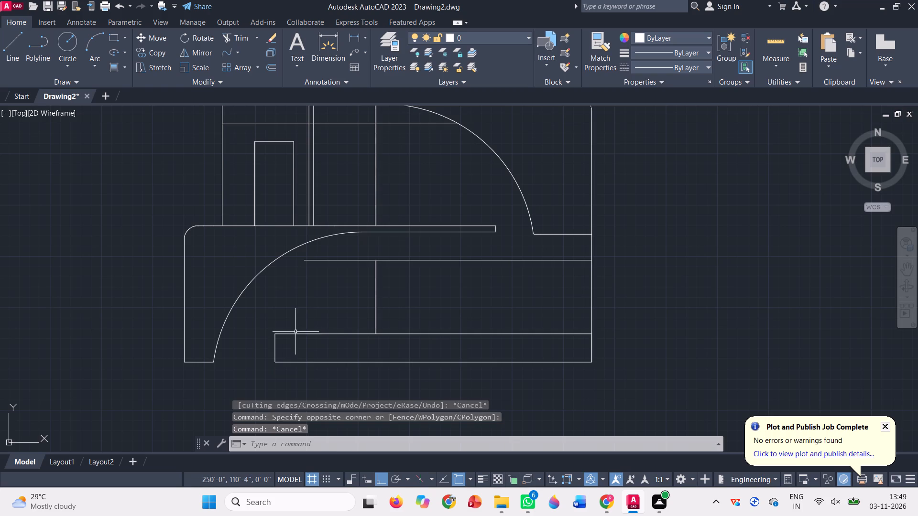
Draw a horizontal construction line through the base rectangle's lower-left corner.
type("xl")
key("Return")
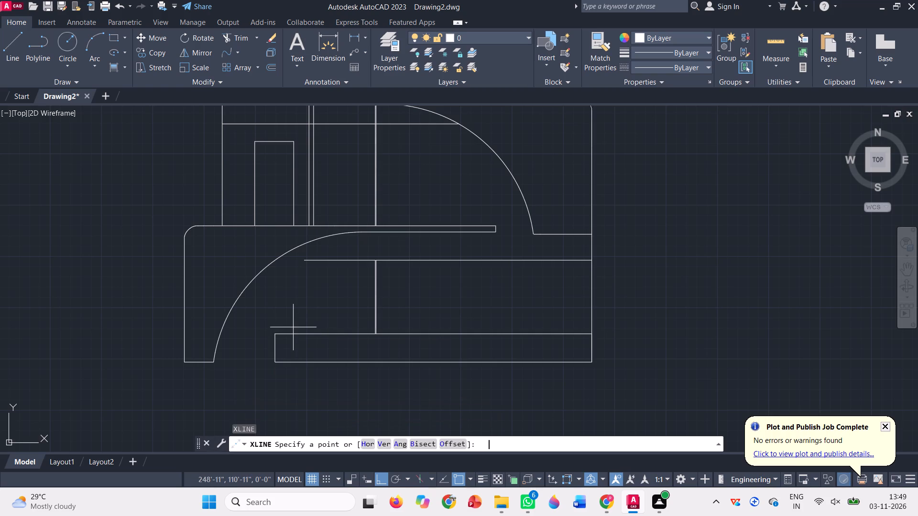
left_click(275, 360)
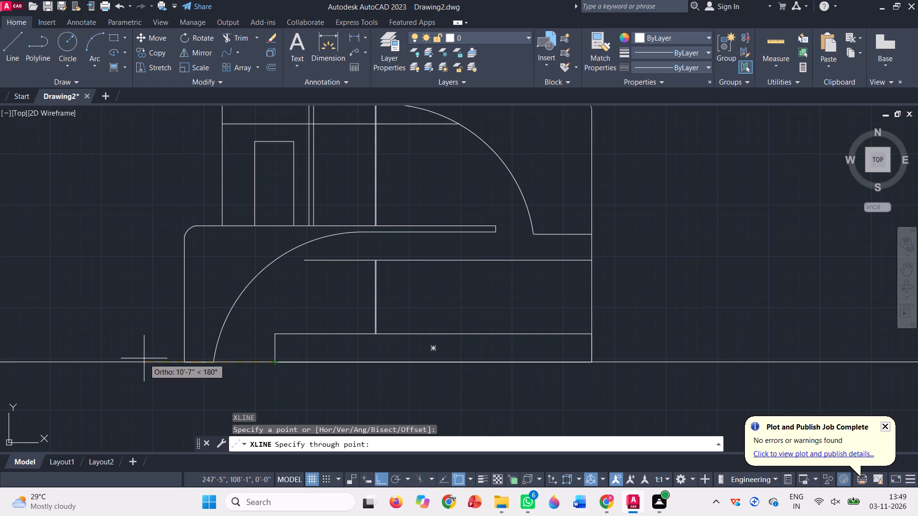
left_click(143, 358)
key("space")
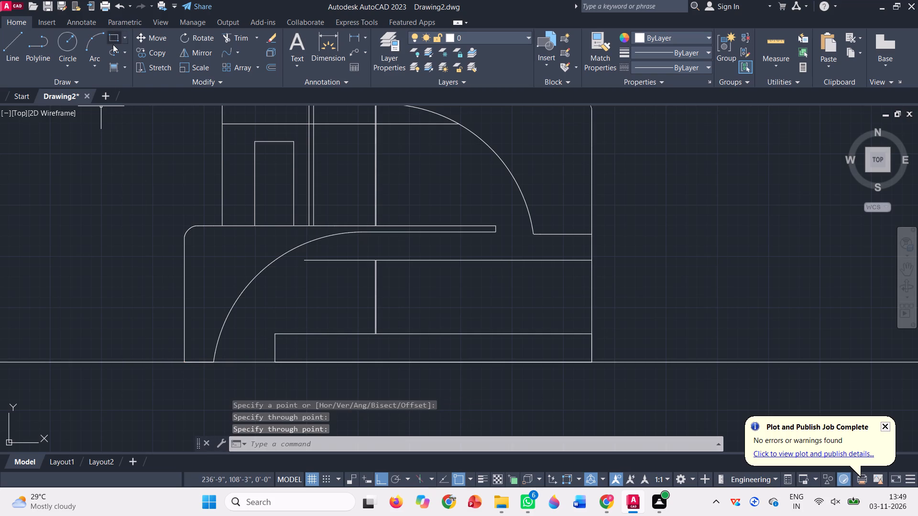
Draw a longer base rectangle from the existing one's upper-right corner to the construction line, ending between its left edge and the arc.
left_click(113, 44)
left_click(112, 37)
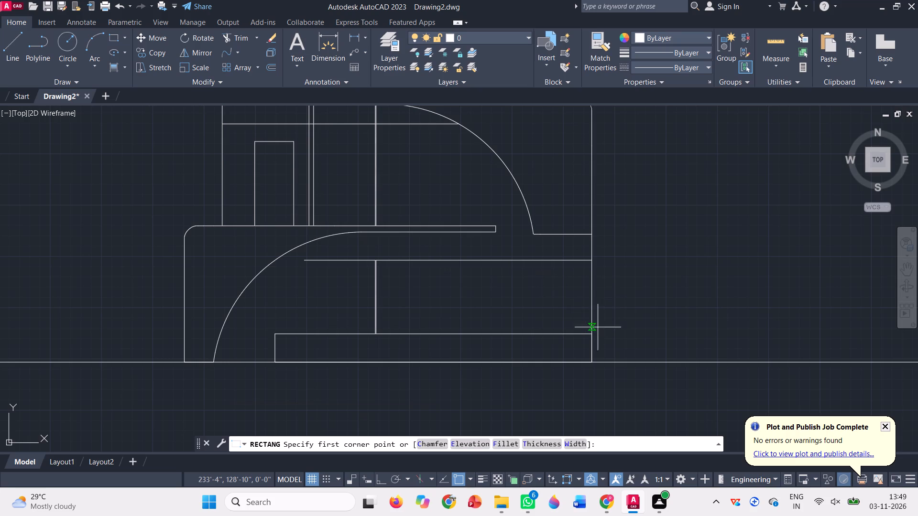
left_click(590, 332)
scroll(250, 354, "up", 2)
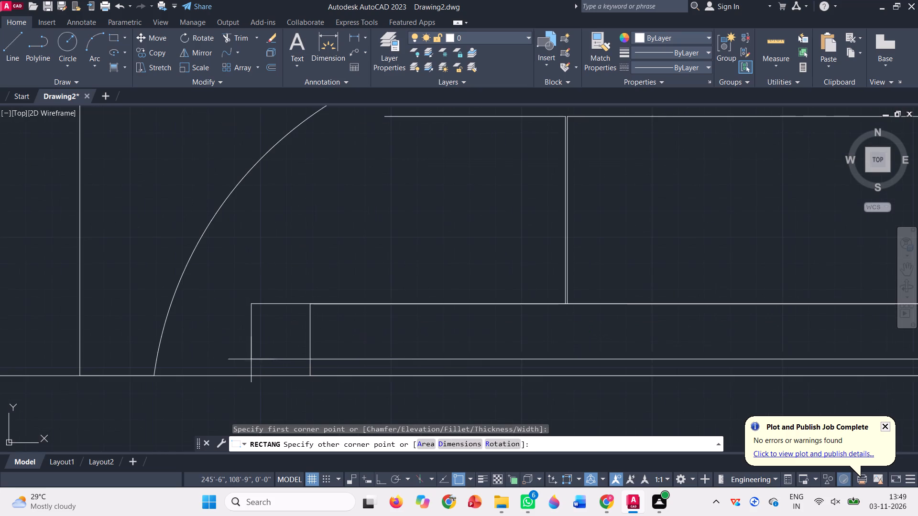
left_click(229, 373)
Delete the original shorter base rectangle together with the horizontal construction line.
left_click(319, 352)
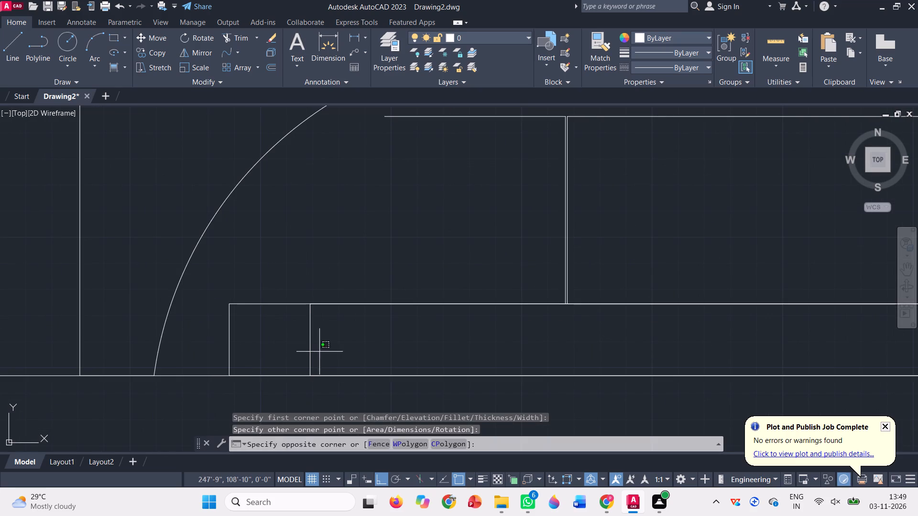
left_click(282, 340)
scroll(282, 340, "down", 3)
left_click_drag(174, 343, 173, 349)
left_click(167, 387)
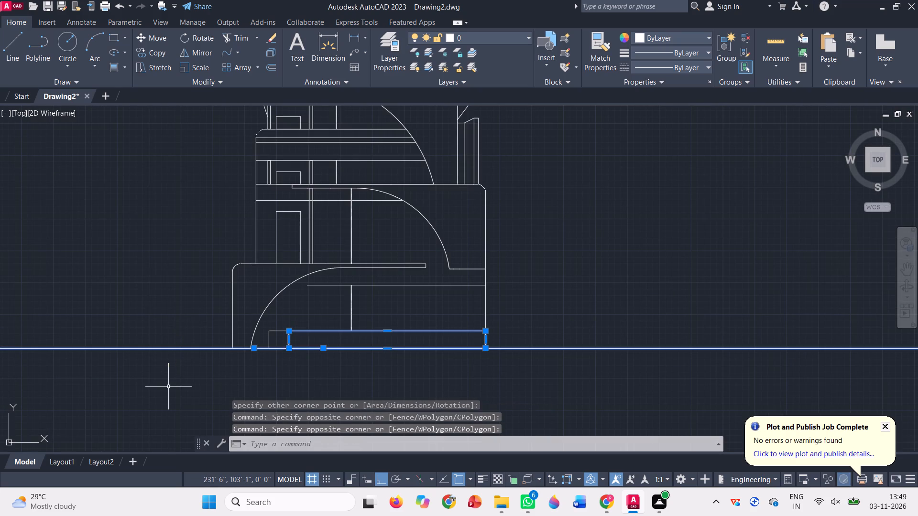
key("Delete")
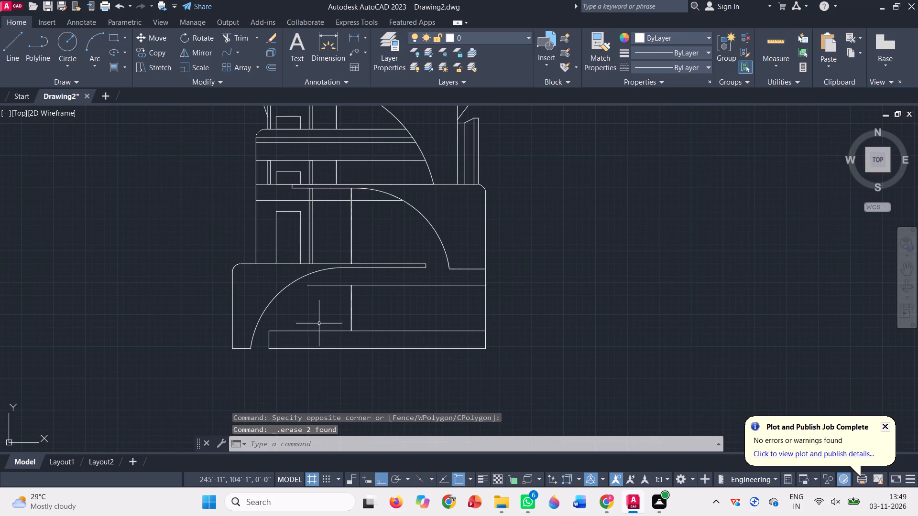
Copy the door outline from the storey above straight down so it stands on the base rectangle's top edge.
scroll(312, 385, "down", 1)
scroll(302, 281, "up", 1)
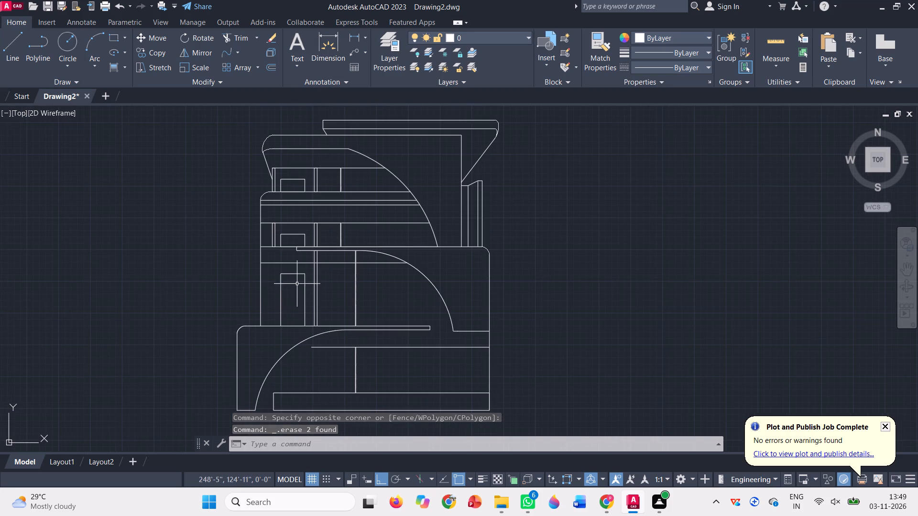
left_click(277, 297)
left_click(287, 294)
left_click(278, 290)
left_click(292, 300)
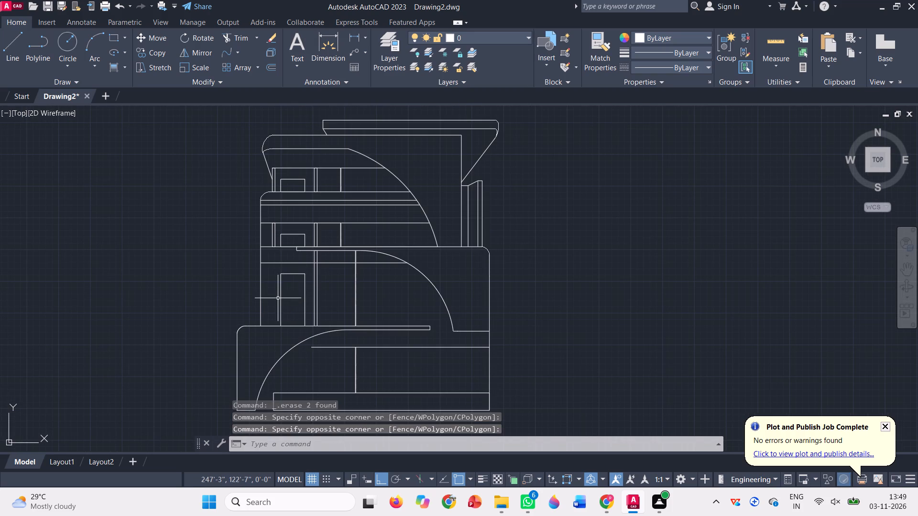
left_click(288, 306)
left_click(273, 286)
scroll(273, 286, "down", 2)
type("co")
key("space")
scroll(270, 309, "up", 4)
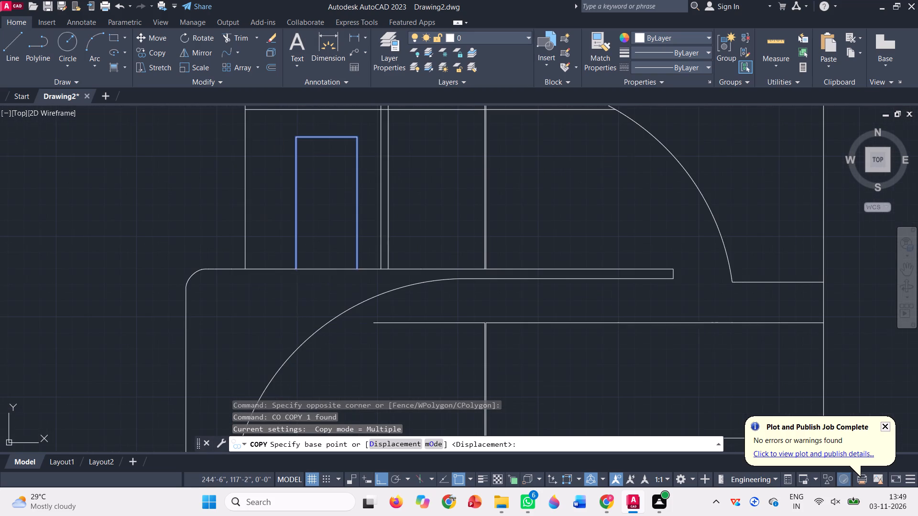
left_click(358, 269)
scroll(349, 263, "down", 2)
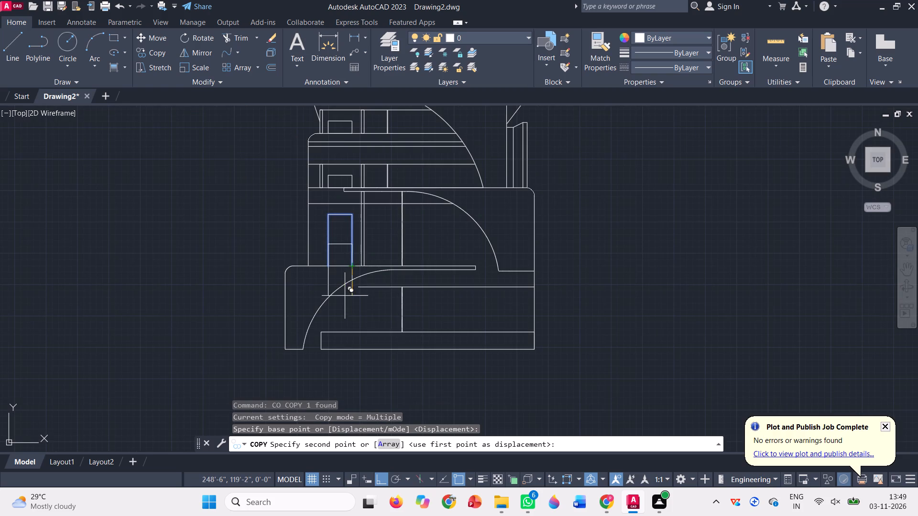
scroll(350, 330, "up", 3)
left_click(353, 337)
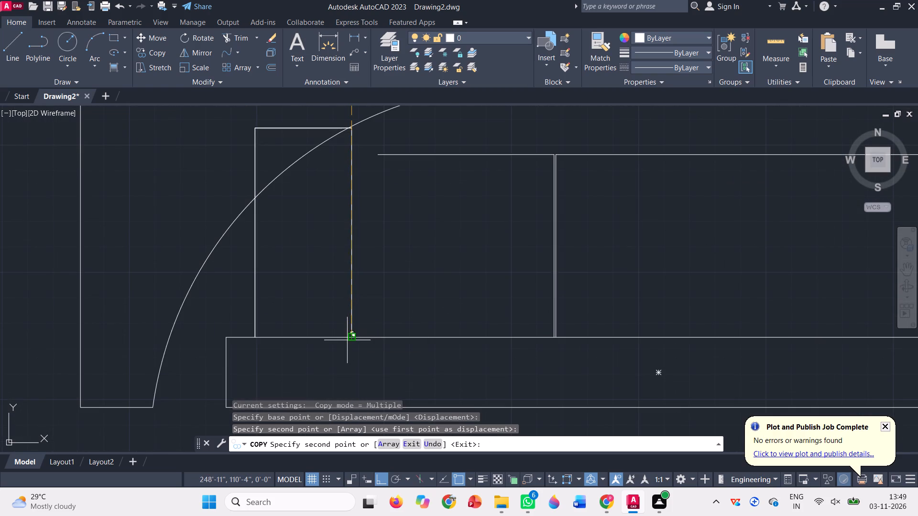
key("space")
Trim the parts of the copied door outline that project outside the lower arc.
scroll(347, 338, "down", 1)
left_click(229, 41)
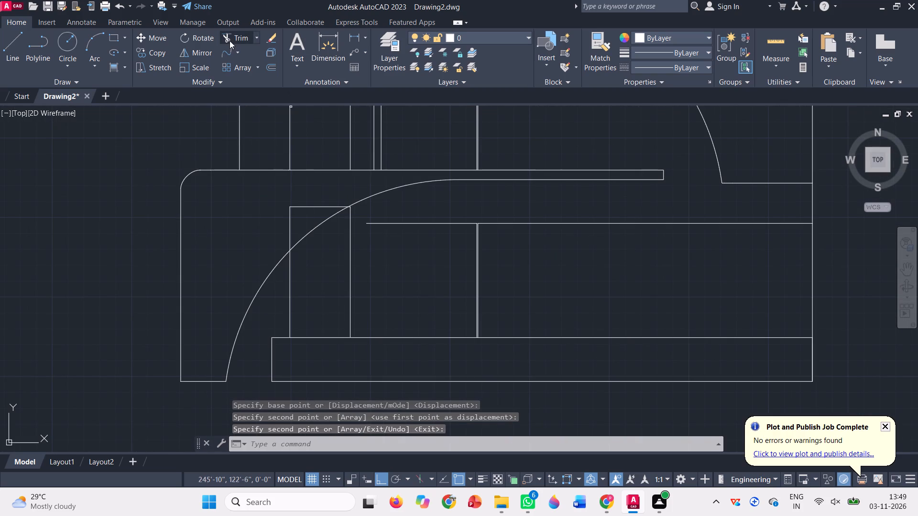
left_click(307, 201)
left_click(274, 225)
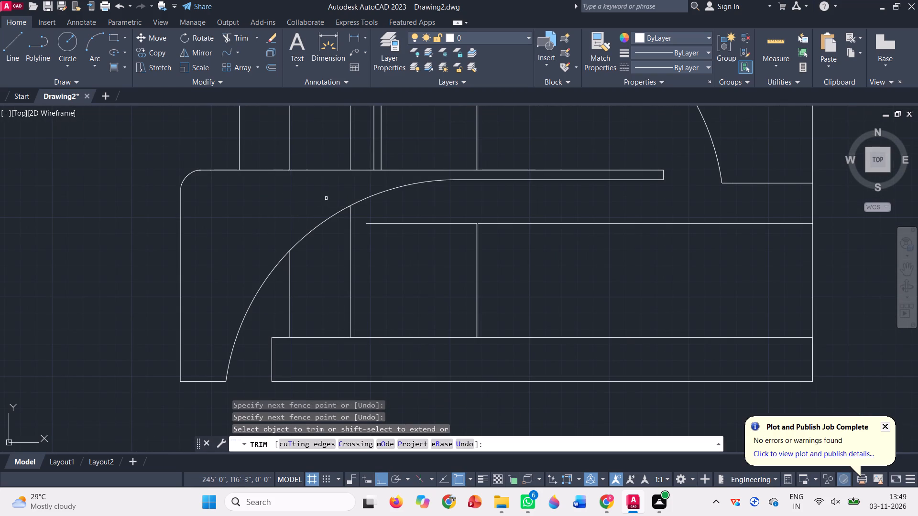
scroll(352, 190, "up", 3)
scroll(336, 236, "down", 2)
key("Escape")
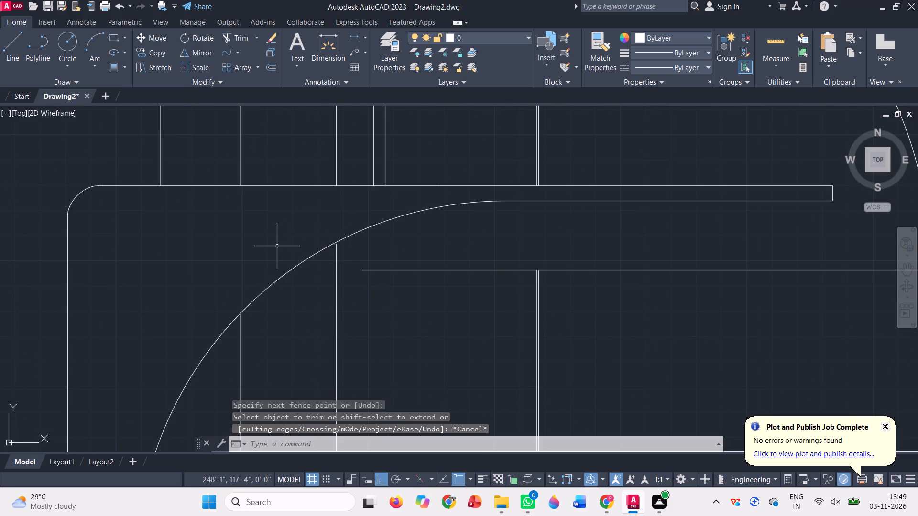
Extend the horizontal line beneath the lower slab to meet the right side of the copied door.
scroll(269, 258, "down", 2)
scroll(306, 284, "down", 1)
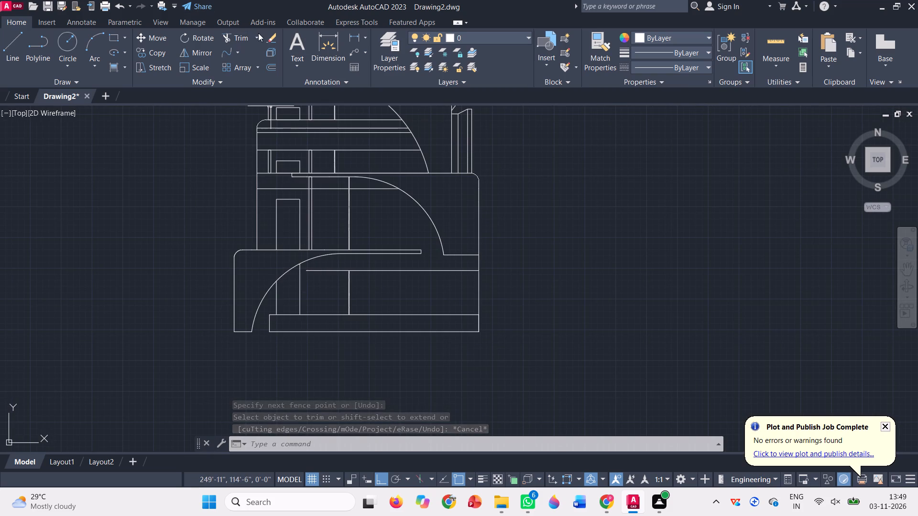
left_click(256, 33)
left_click(256, 82)
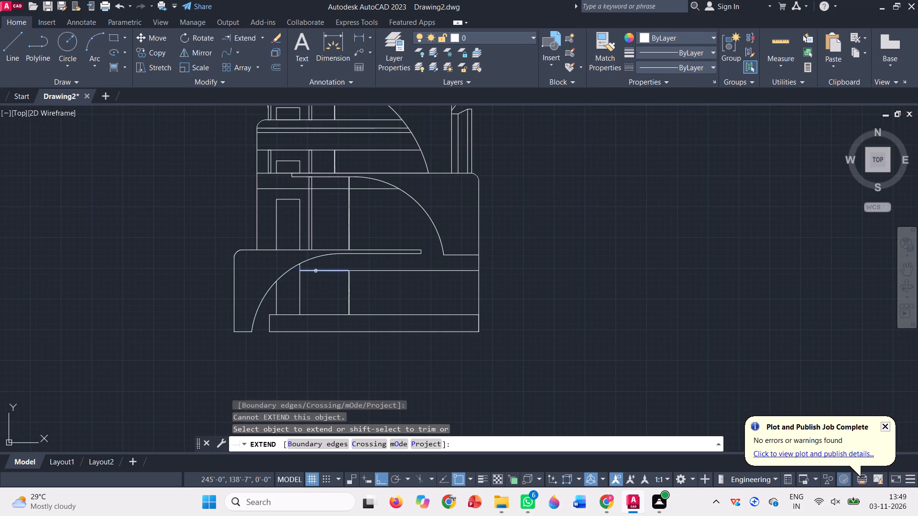
left_click(316, 272)
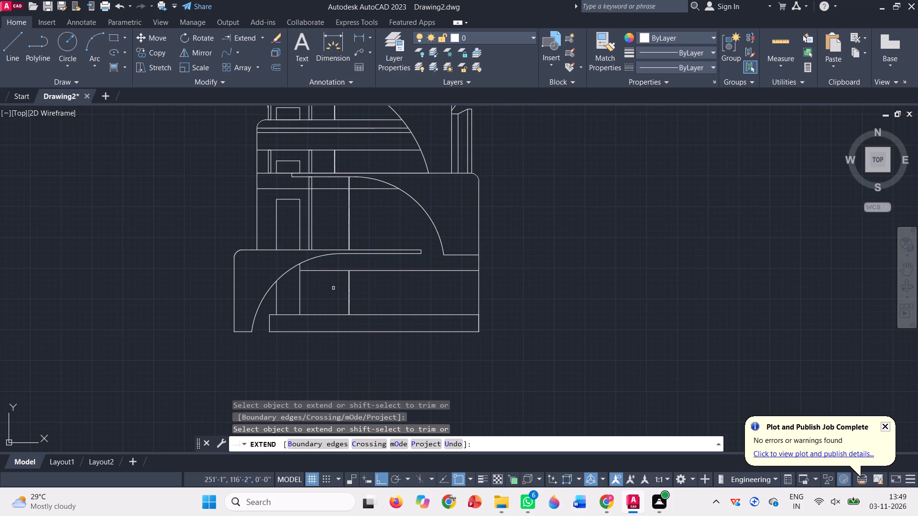
key("Escape")
Copy the narrow column beside the upper door straight down so its top sits on the horizontal line beneath the lower slab.
scroll(313, 279, "down", 1)
scroll(313, 242, "up", 2)
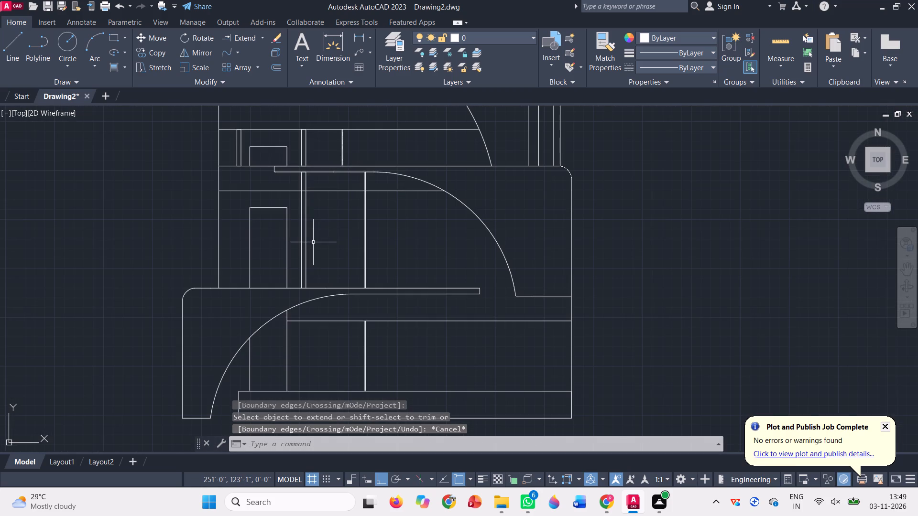
left_click(315, 246)
left_click(297, 228)
type("co")
key("space")
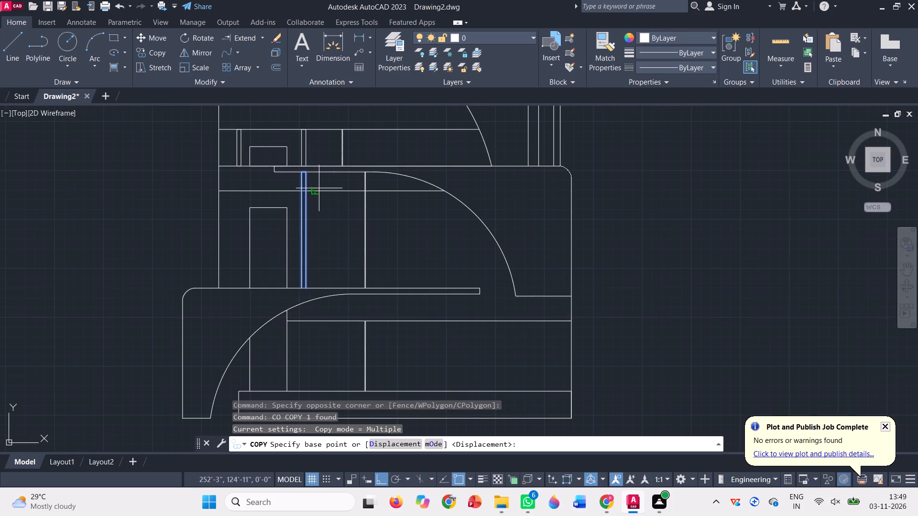
scroll(317, 183, "up", 3)
left_click(246, 138)
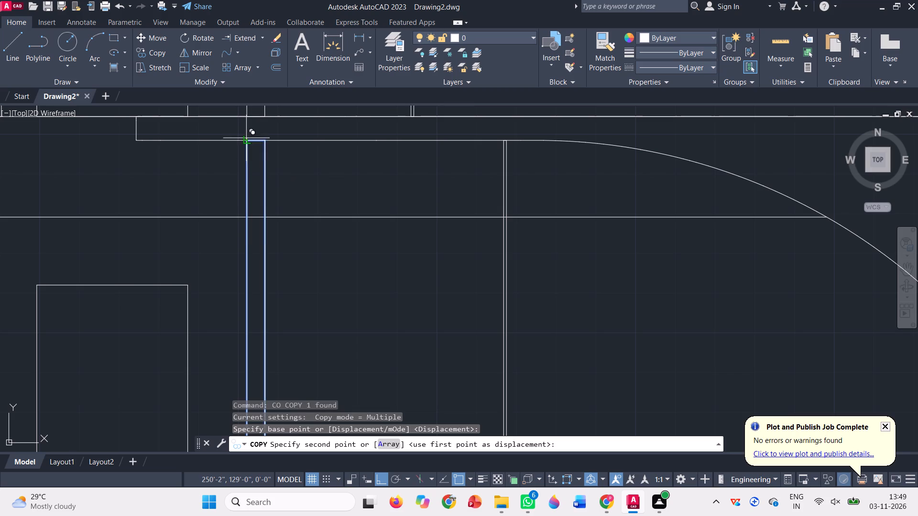
scroll(332, 209, "down", 3)
scroll(312, 335, "up", 1)
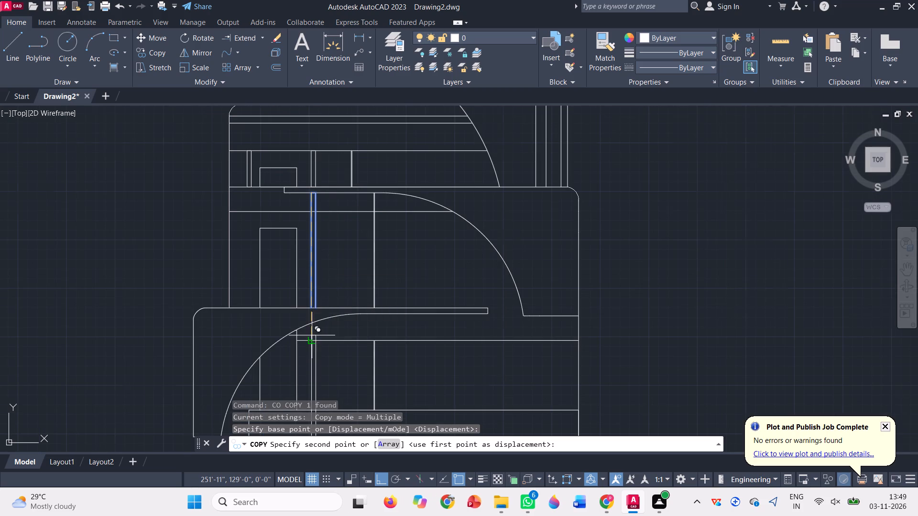
scroll(312, 335, "up", 2)
left_click(305, 356)
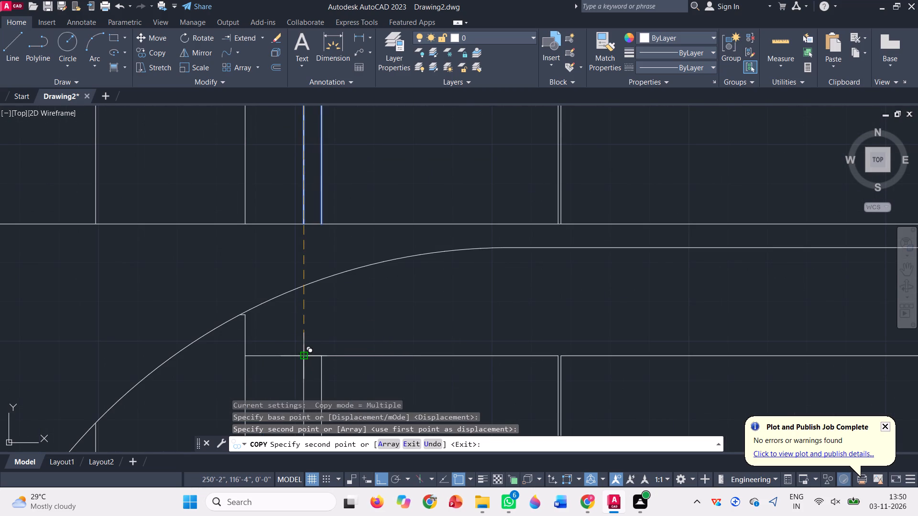
scroll(324, 272, "down", 3)
key("space")
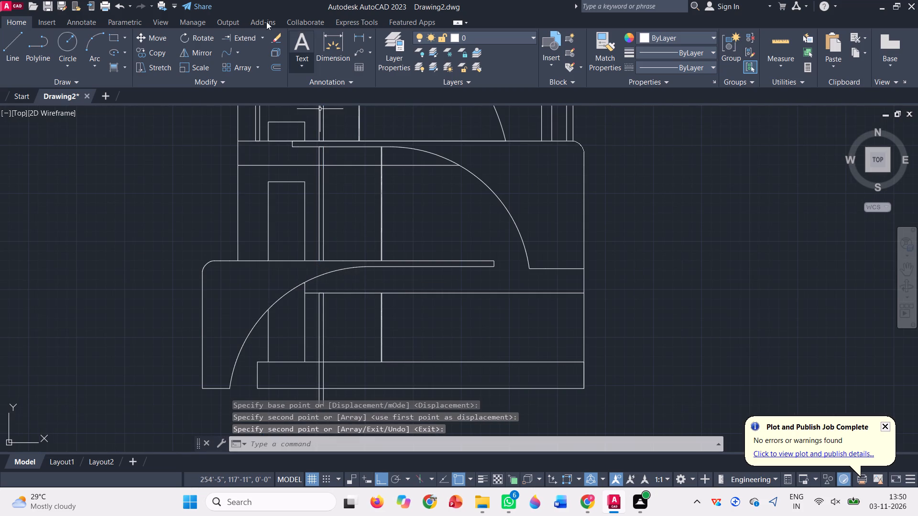
Trim the copied column's two vertical lines inside and below the base rectangle so they end at its top edge.
left_click(262, 35)
left_click(245, 59)
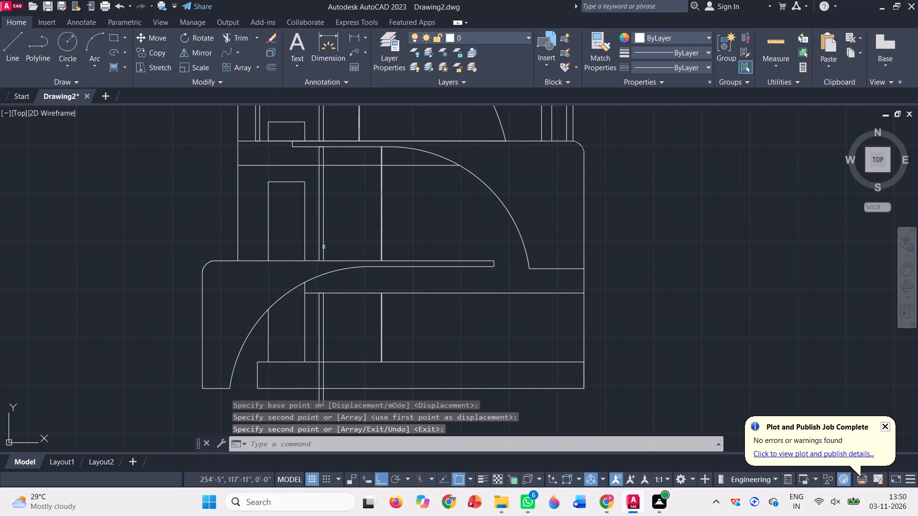
left_click(317, 373)
left_click(331, 366)
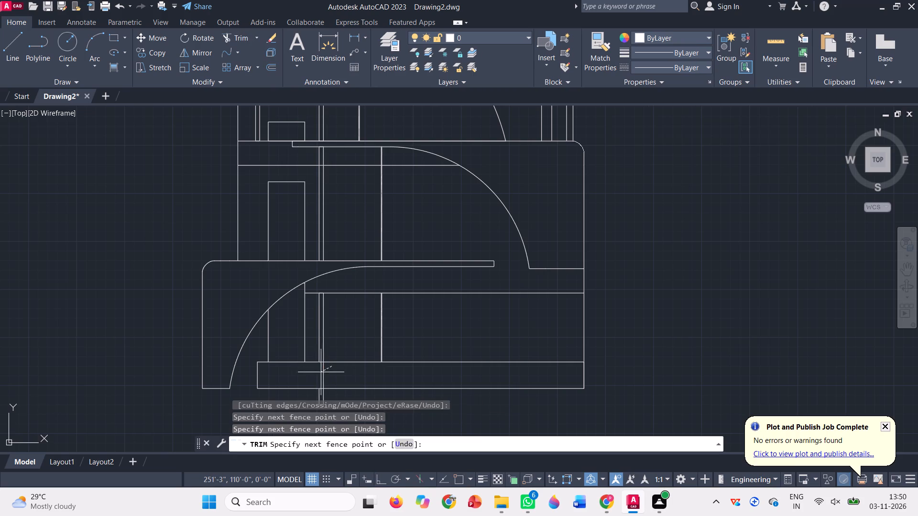
left_click(316, 371)
scroll(317, 378, "down", 2)
scroll(320, 390, "up", 4)
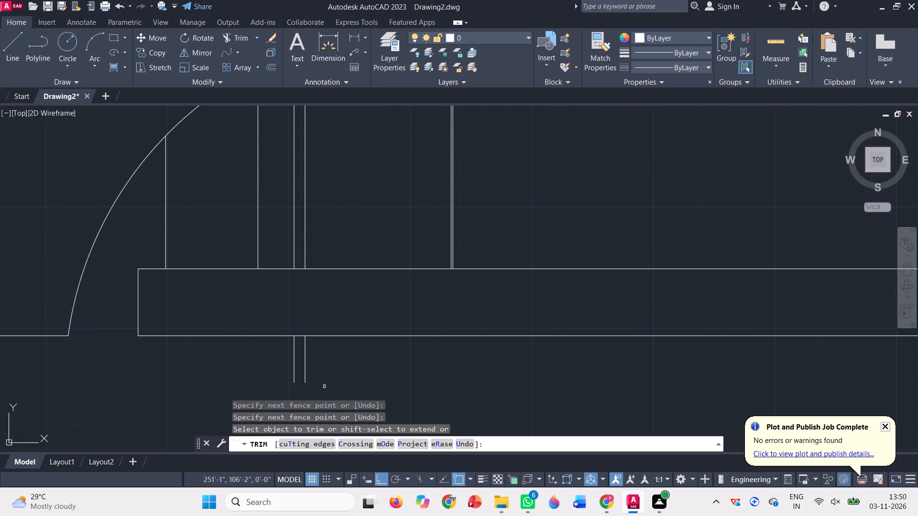
left_click(324, 371)
left_click(266, 362)
Trim the horizontal segment between the copied column's two vertical lines at its top.
scroll(307, 378, "down", 2)
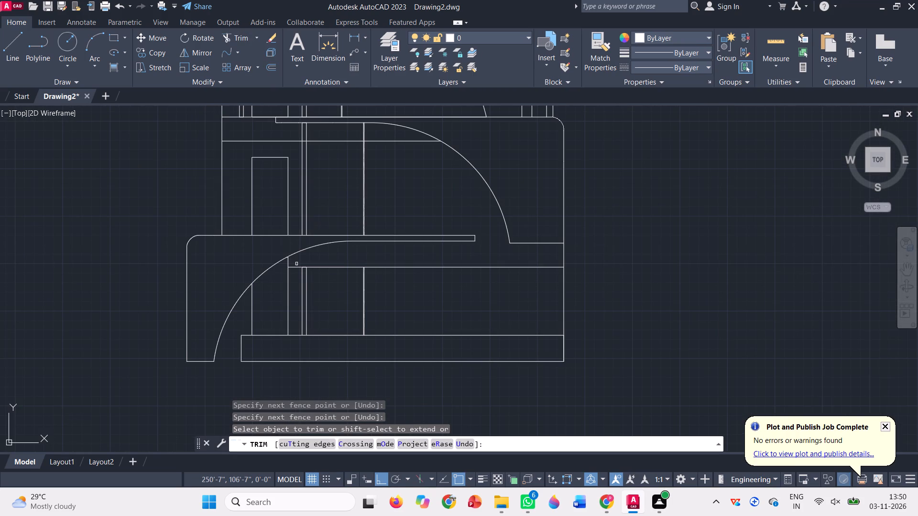
scroll(305, 262, "up", 4)
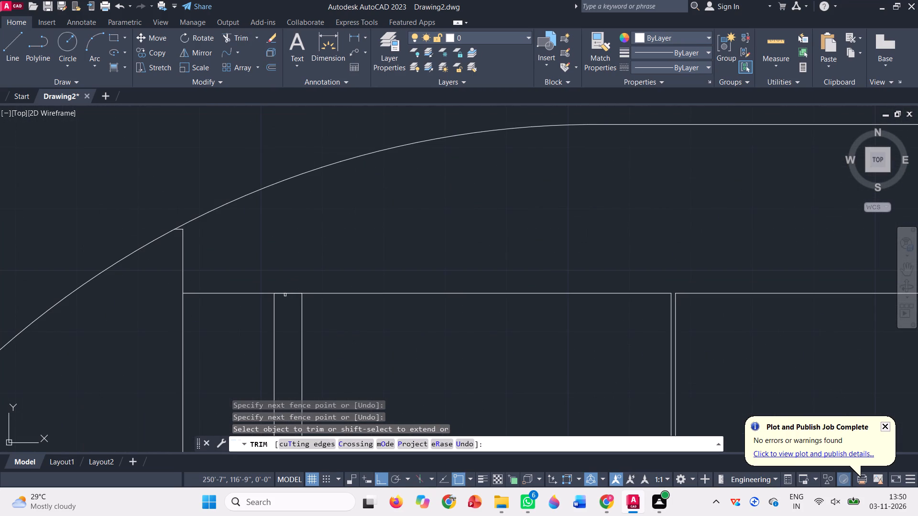
left_click(284, 295)
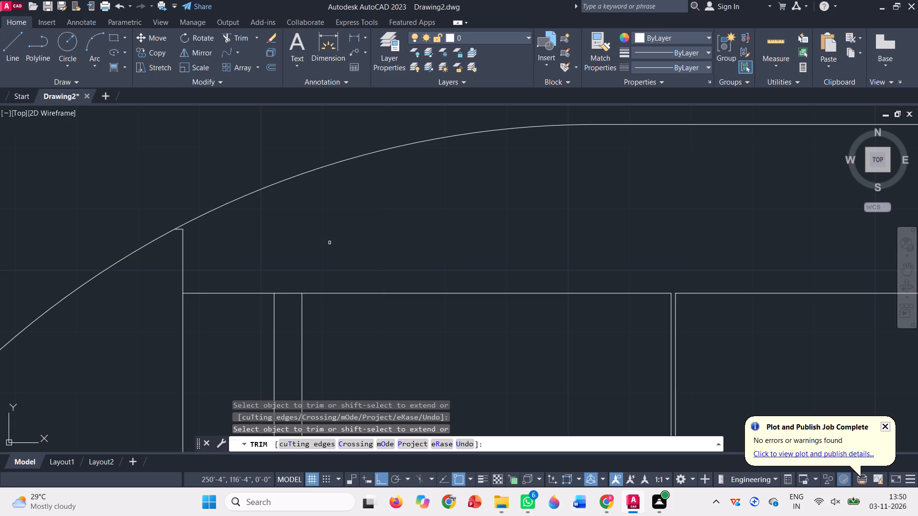
Trim the middle storey's narrow column and thin double vertical lines above the horizontal line beneath the slab, including their short top segments.
scroll(320, 258, "down", 1)
scroll(333, 310, "down", 3)
scroll(340, 161, "up", 3)
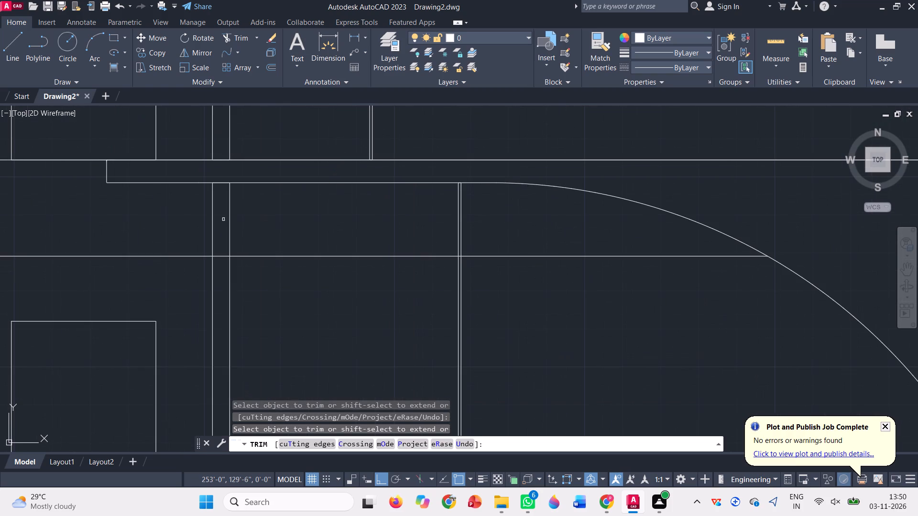
left_click(188, 226)
left_click(254, 220)
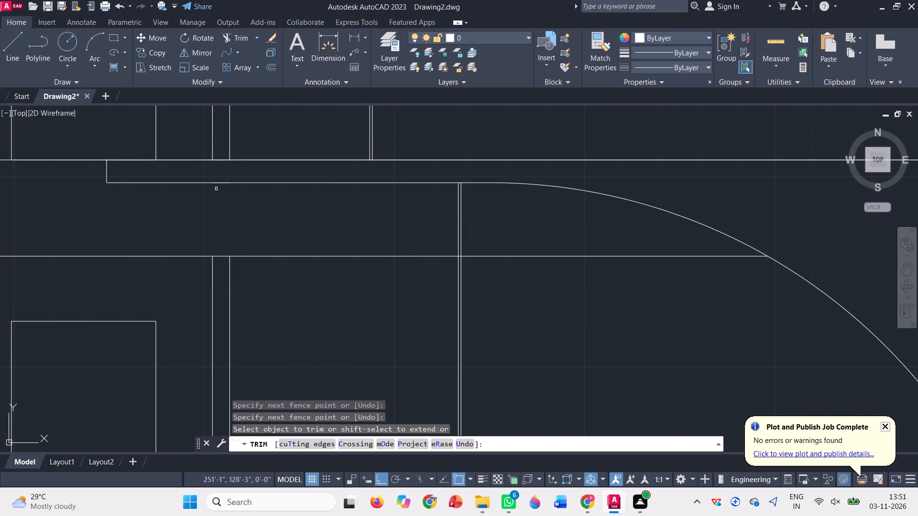
left_click(223, 183)
left_click(481, 210)
left_click(364, 210)
scroll(451, 183, "up", 4)
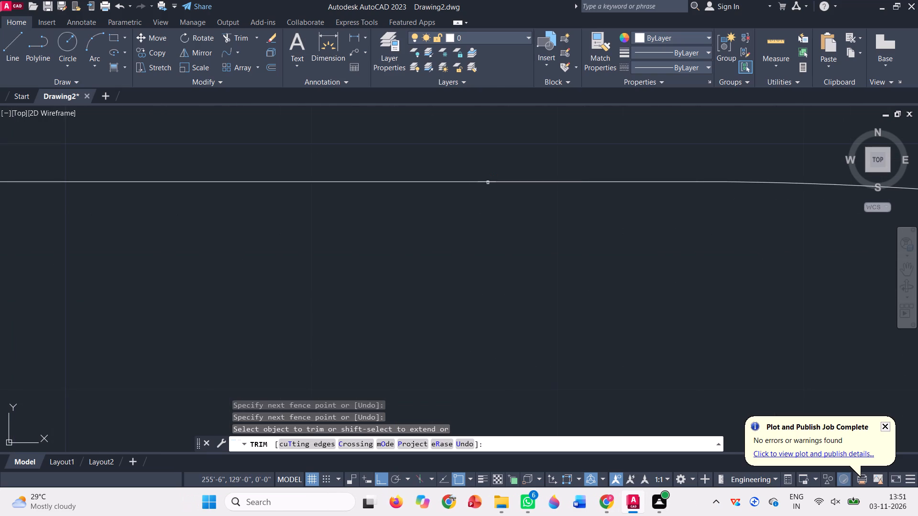
left_click(486, 182)
scroll(463, 278, "down", 7)
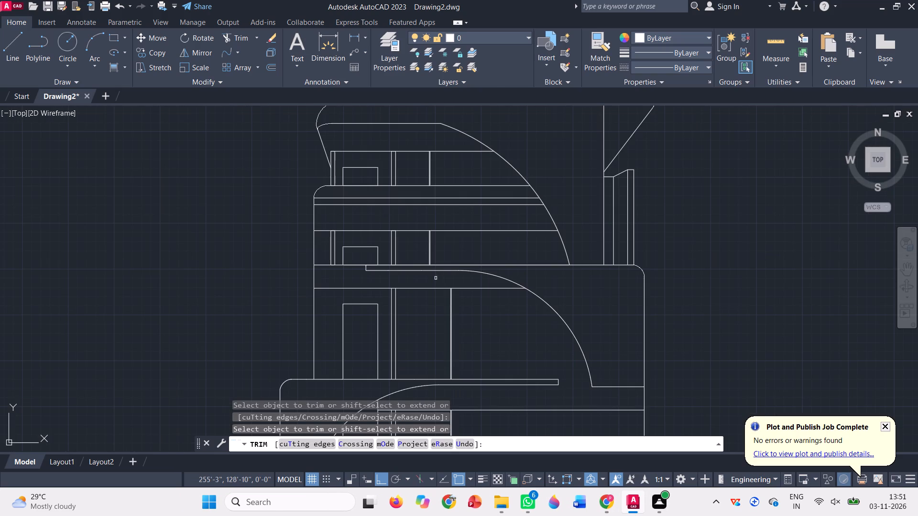
key("Escape")
Trim away the right edge of the base rectangle at the bottom of the elevation.
scroll(364, 227, "down", 2)
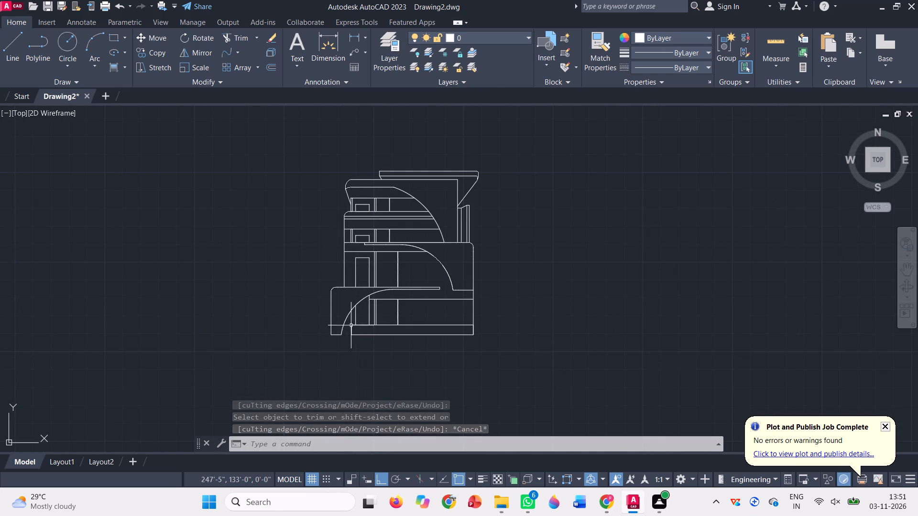
scroll(498, 331, "up", 1)
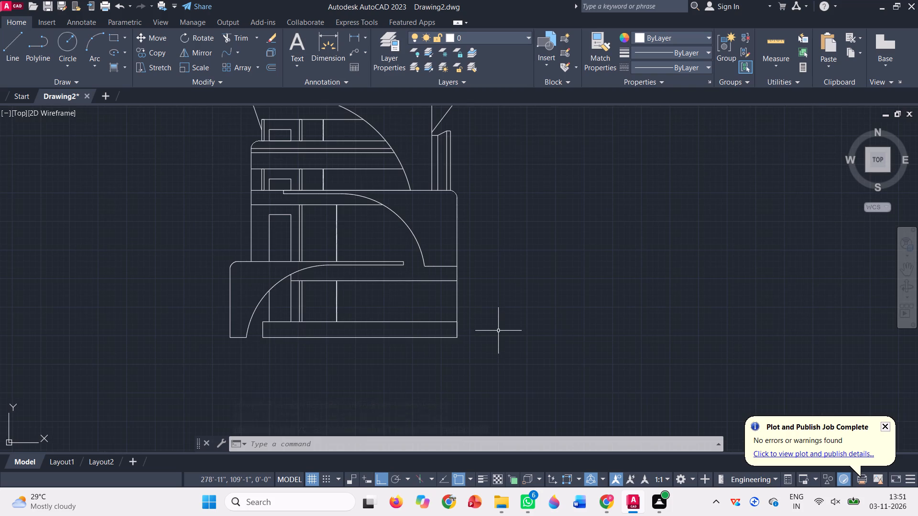
left_click(456, 331)
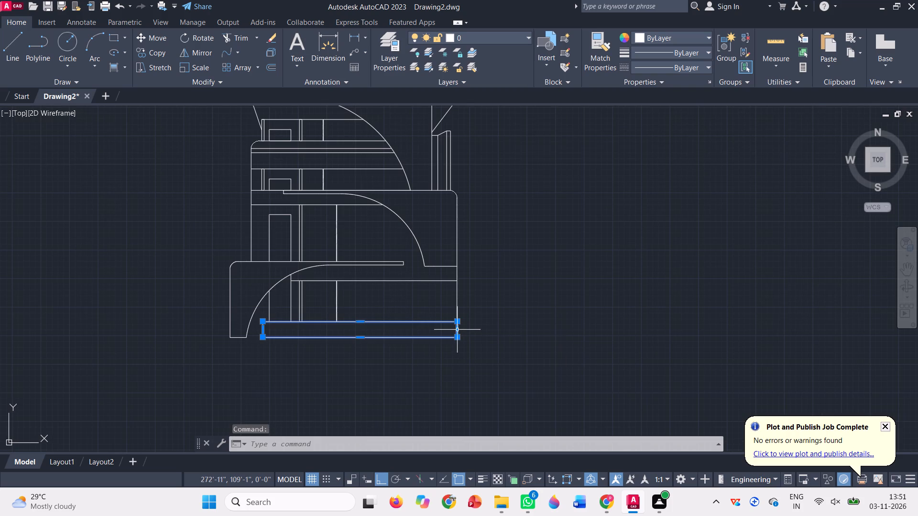
key("Escape")
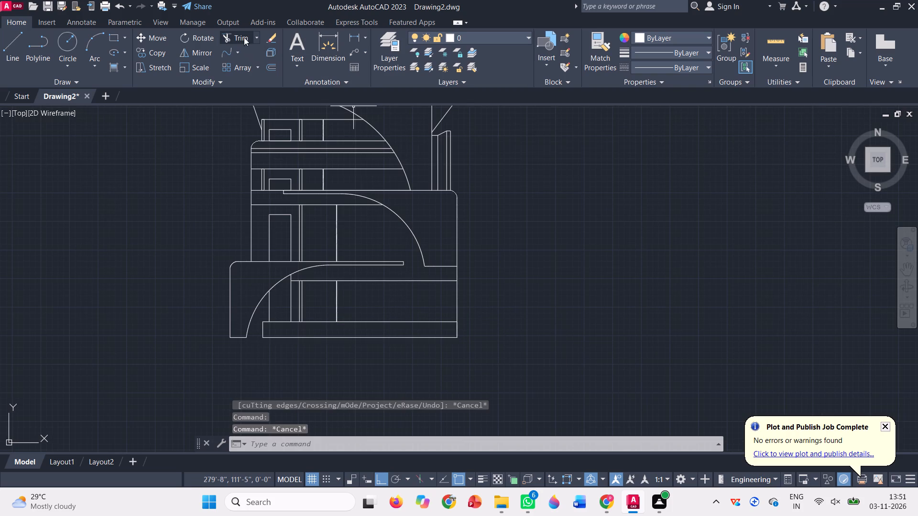
left_click(244, 37)
left_click(459, 327)
left_click(451, 328)
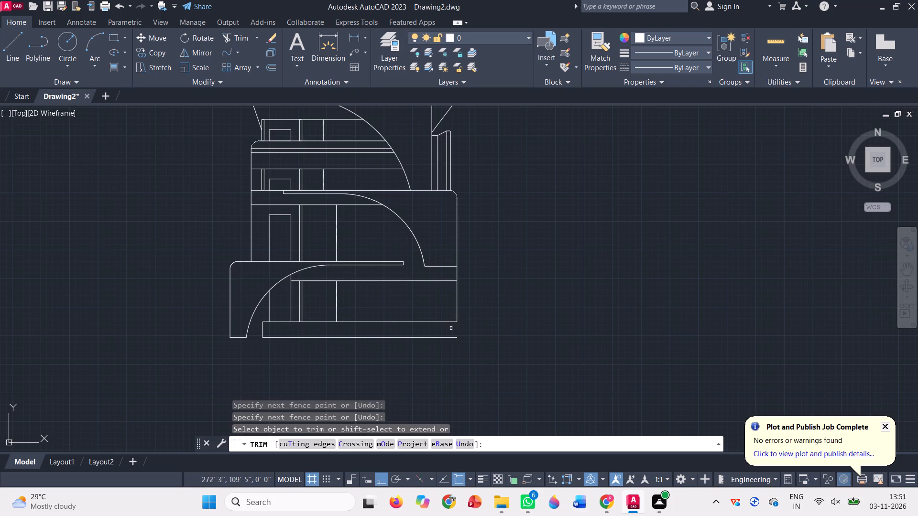
key("Escape")
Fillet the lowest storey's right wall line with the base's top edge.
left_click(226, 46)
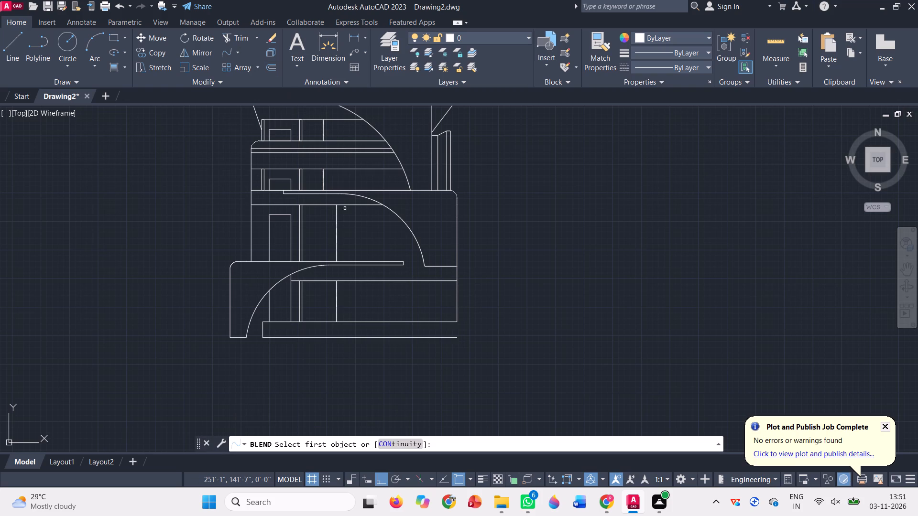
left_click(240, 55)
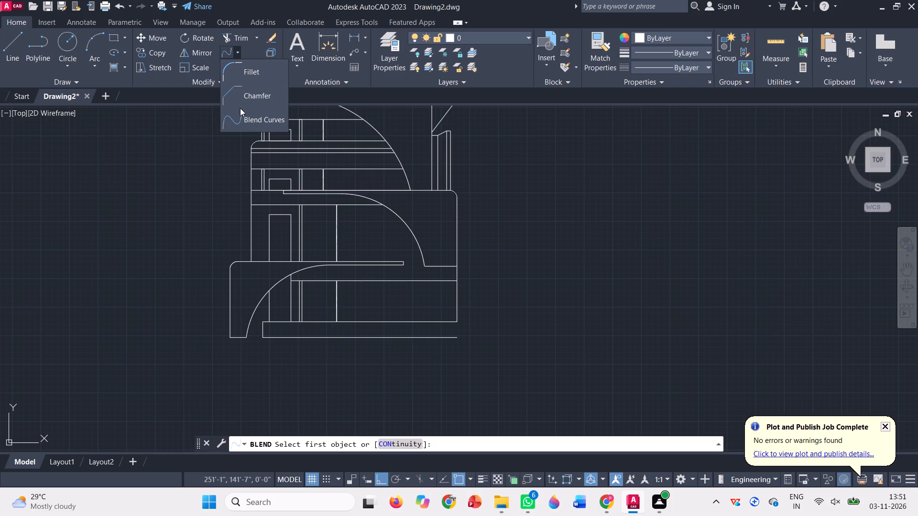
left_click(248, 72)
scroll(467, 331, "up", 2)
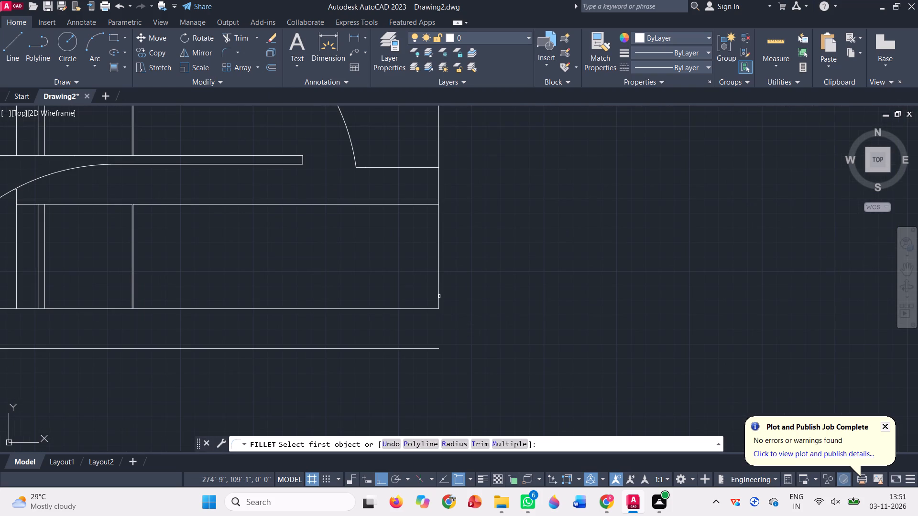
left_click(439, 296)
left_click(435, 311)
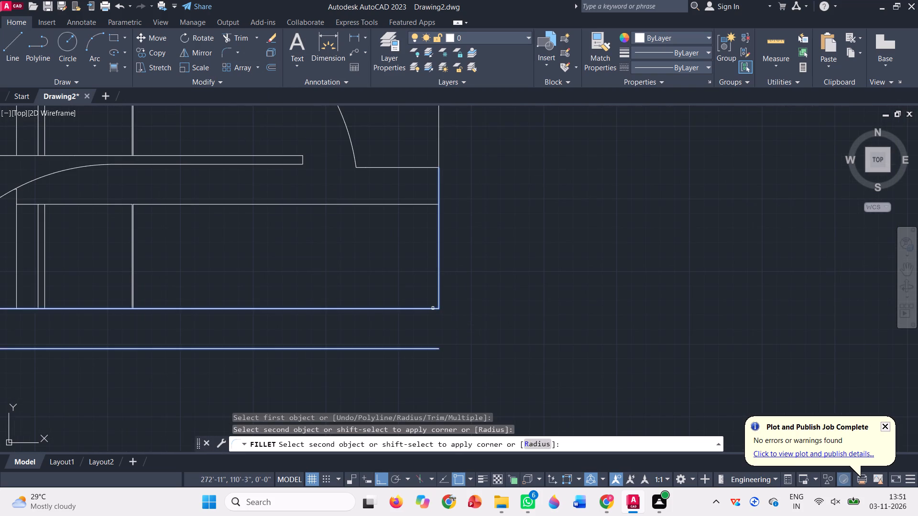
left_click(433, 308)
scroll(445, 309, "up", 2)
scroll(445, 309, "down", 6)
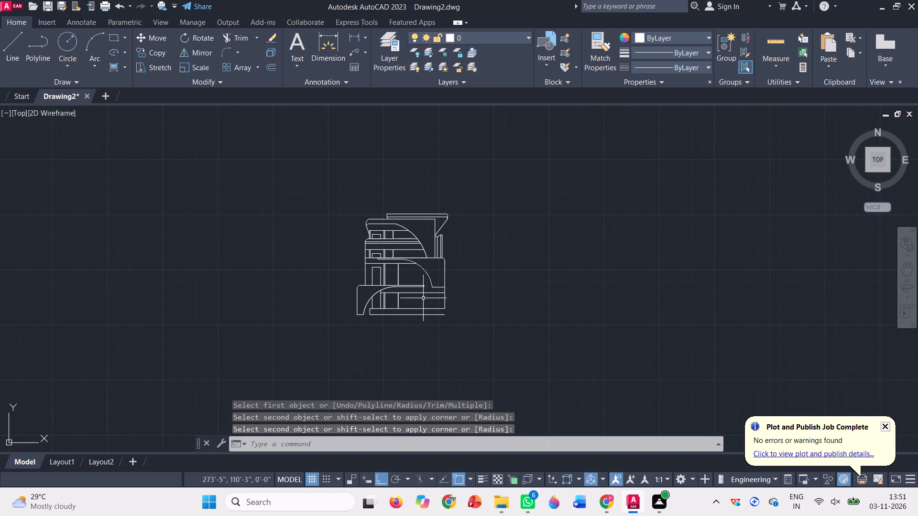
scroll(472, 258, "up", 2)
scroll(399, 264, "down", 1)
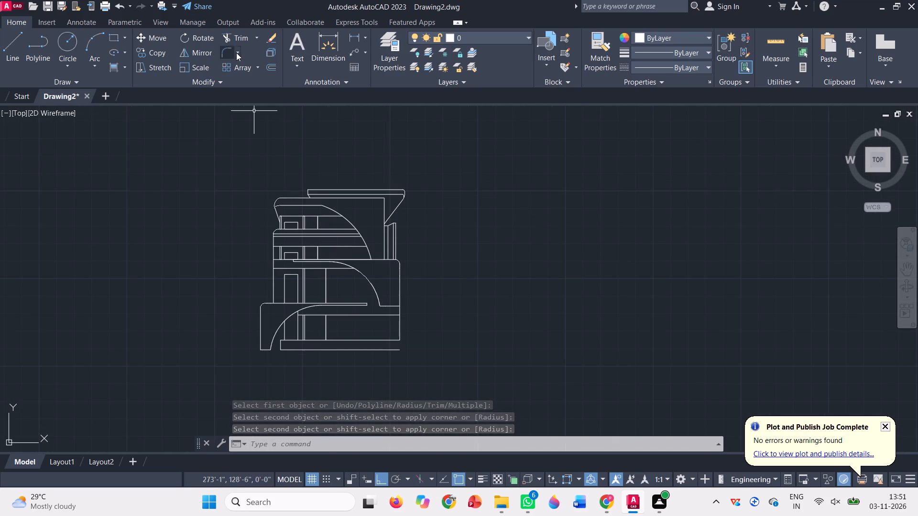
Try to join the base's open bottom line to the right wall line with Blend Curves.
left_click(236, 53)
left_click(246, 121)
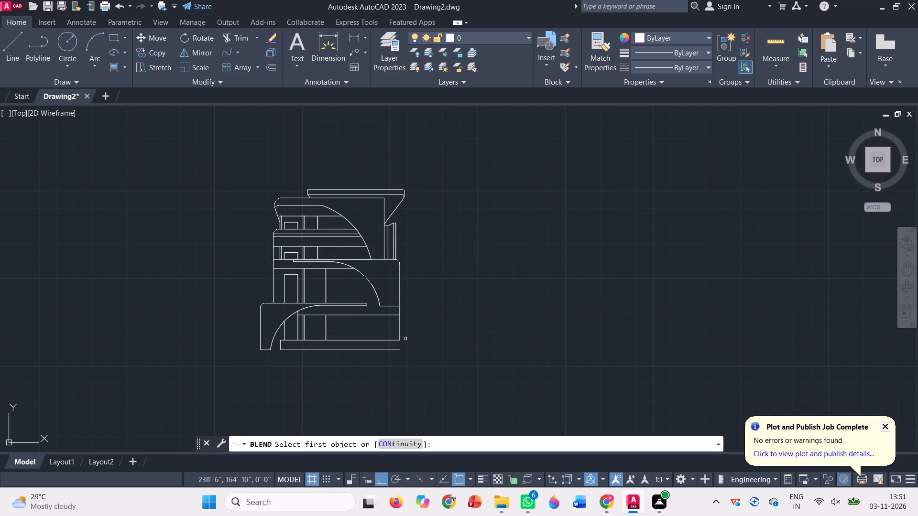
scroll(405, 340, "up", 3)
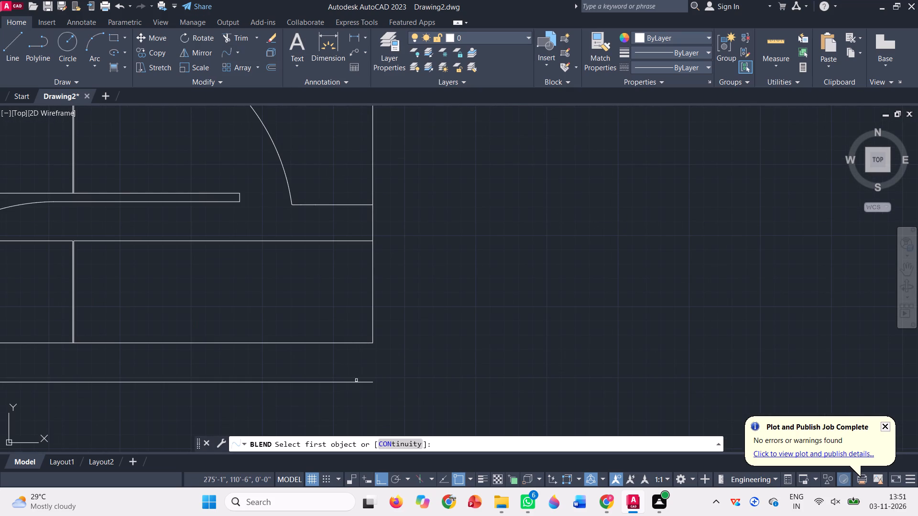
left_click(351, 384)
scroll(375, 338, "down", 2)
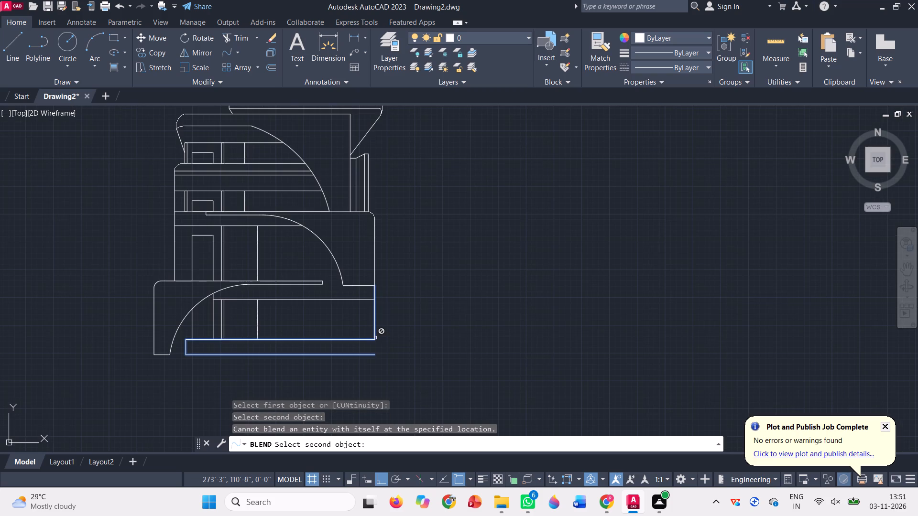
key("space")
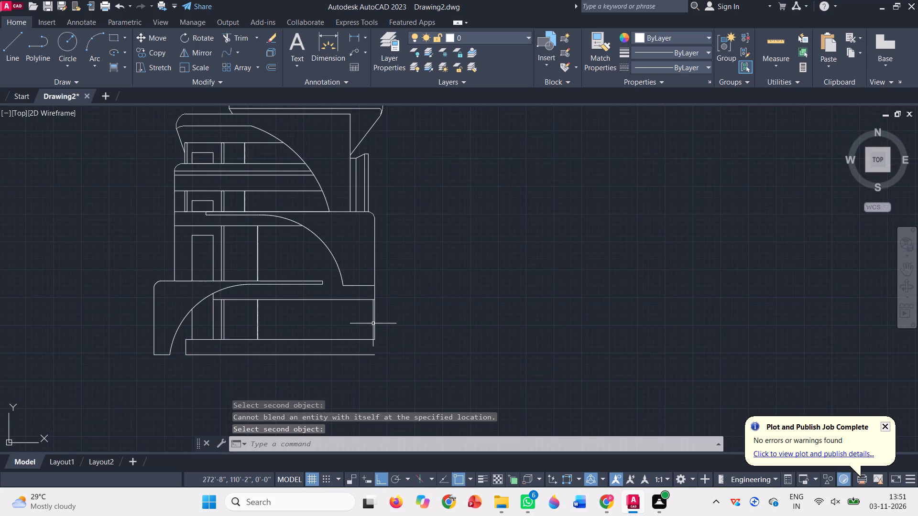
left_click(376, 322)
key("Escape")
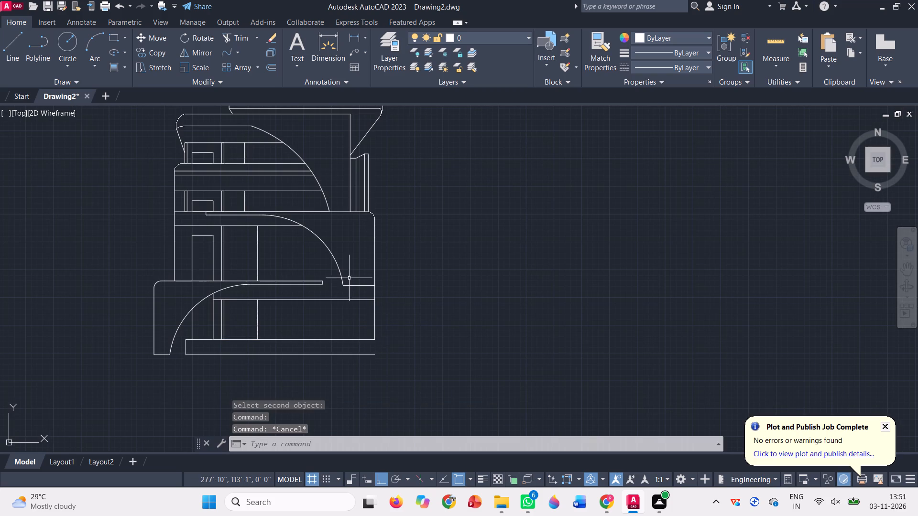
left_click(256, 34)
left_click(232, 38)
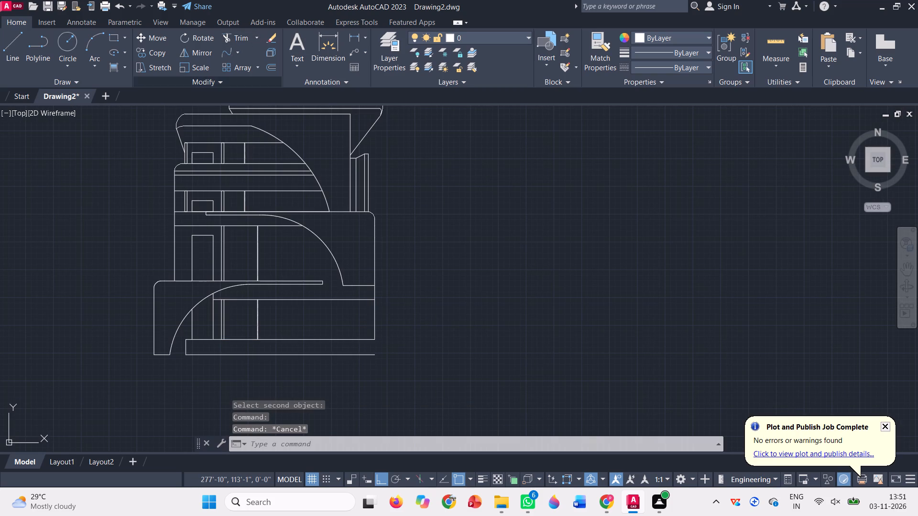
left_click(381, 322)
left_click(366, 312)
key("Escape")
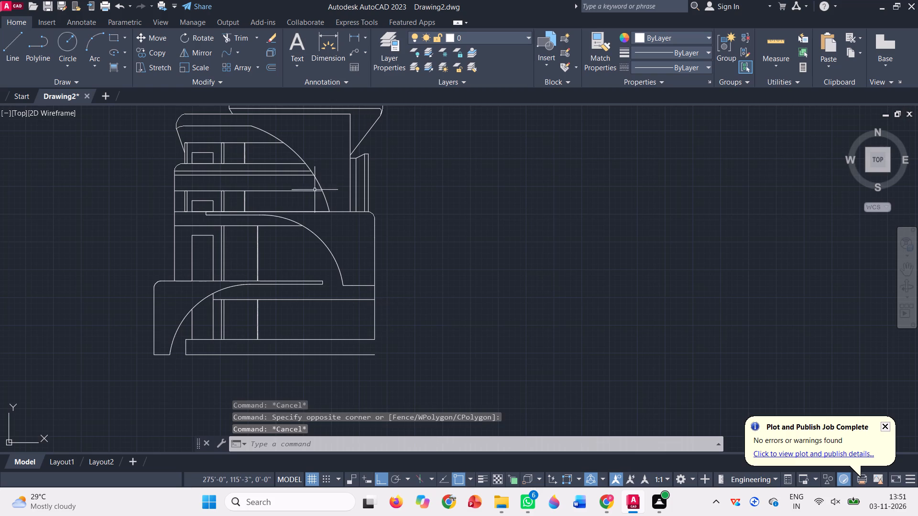
Trim the lowest storey's right wall line between the horizontal line beneath the slab and the base's top edge.
left_click(224, 34)
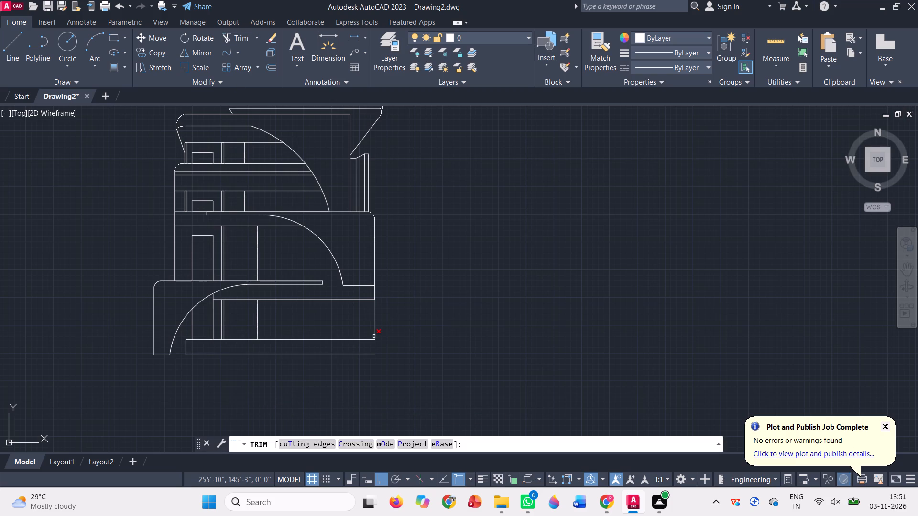
left_click(374, 337)
key("Escape")
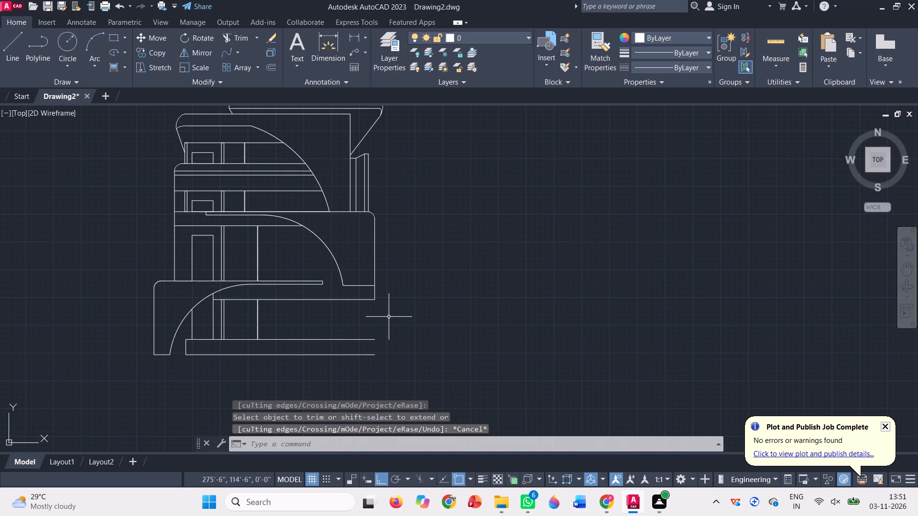
Draw a vertical line from the right end of the horizontal line beneath the lower slab down to the base's top-right corner.
key("l")
key("Return")
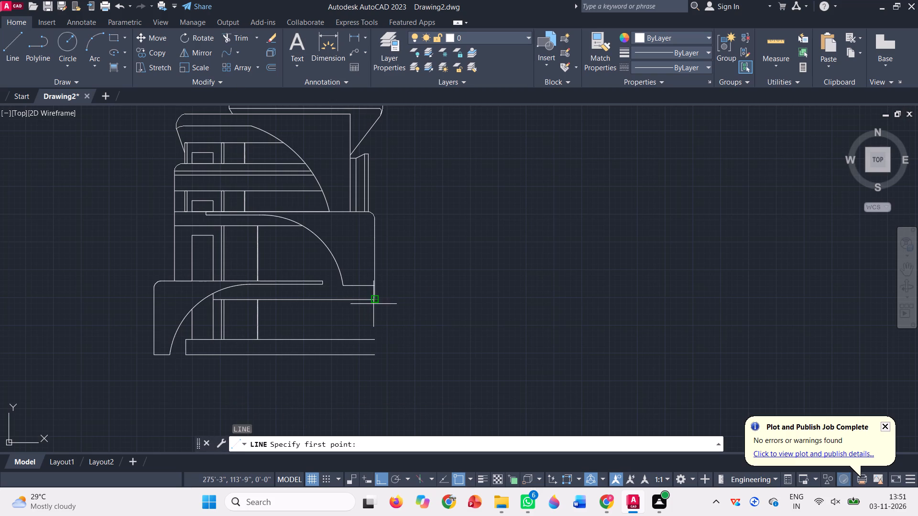
left_click(374, 299)
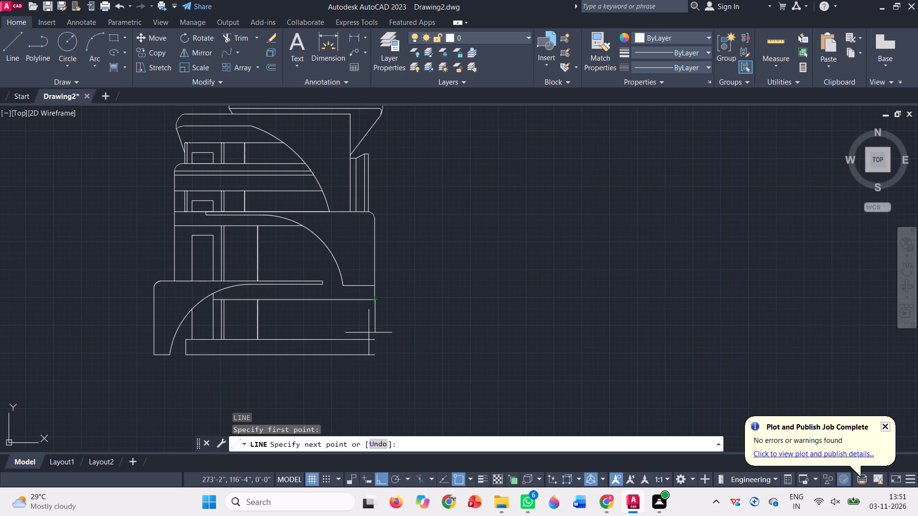
scroll(372, 346, "up", 3)
left_click(371, 320)
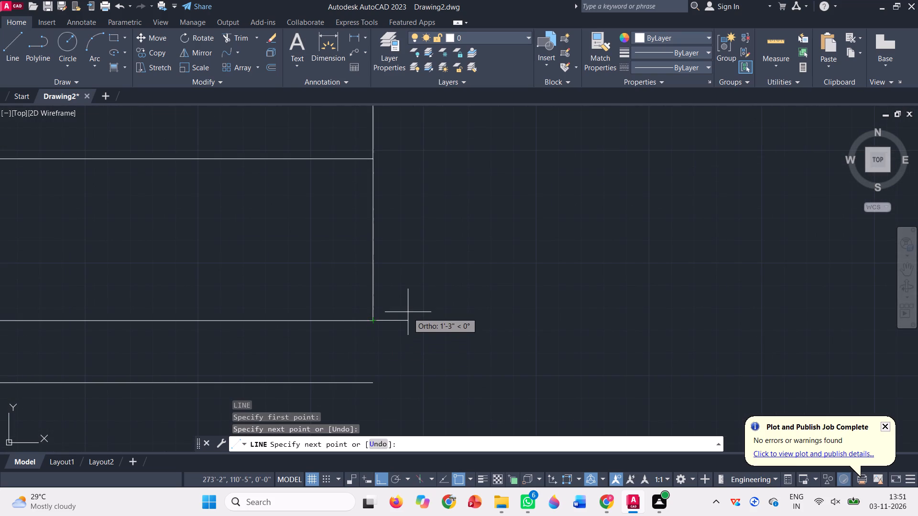
key("space")
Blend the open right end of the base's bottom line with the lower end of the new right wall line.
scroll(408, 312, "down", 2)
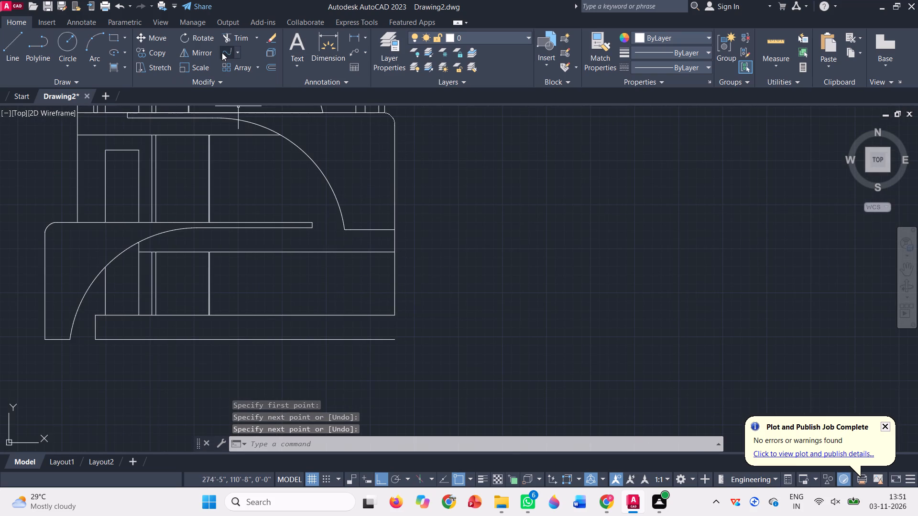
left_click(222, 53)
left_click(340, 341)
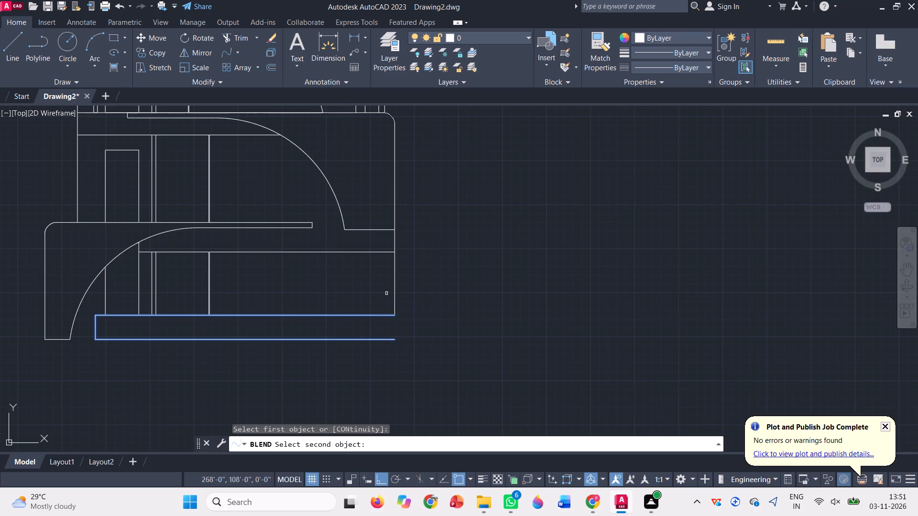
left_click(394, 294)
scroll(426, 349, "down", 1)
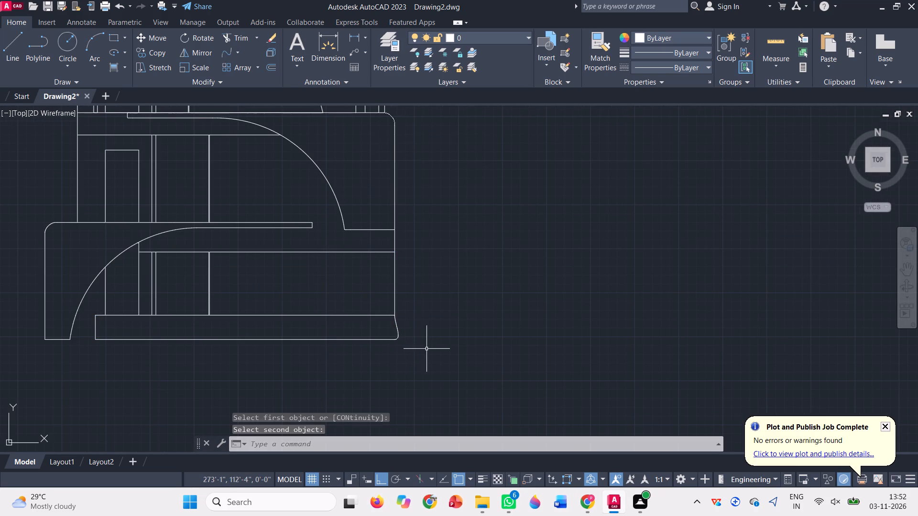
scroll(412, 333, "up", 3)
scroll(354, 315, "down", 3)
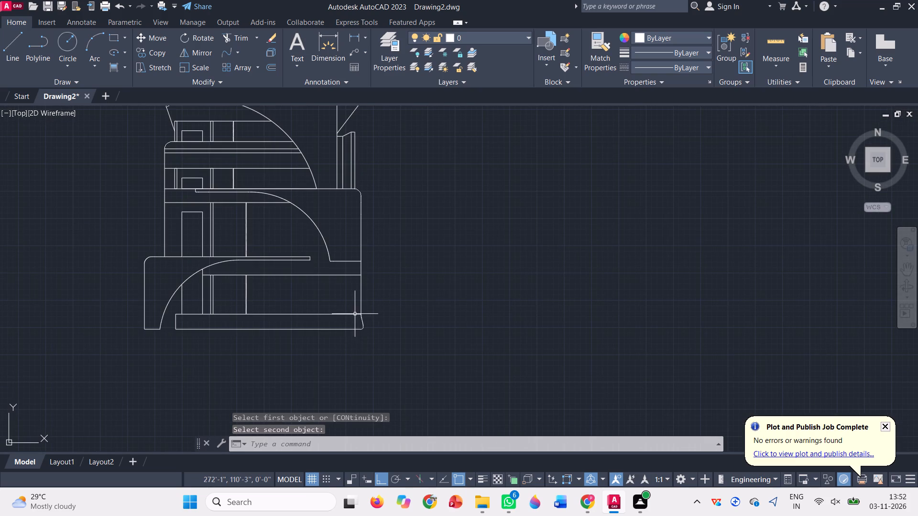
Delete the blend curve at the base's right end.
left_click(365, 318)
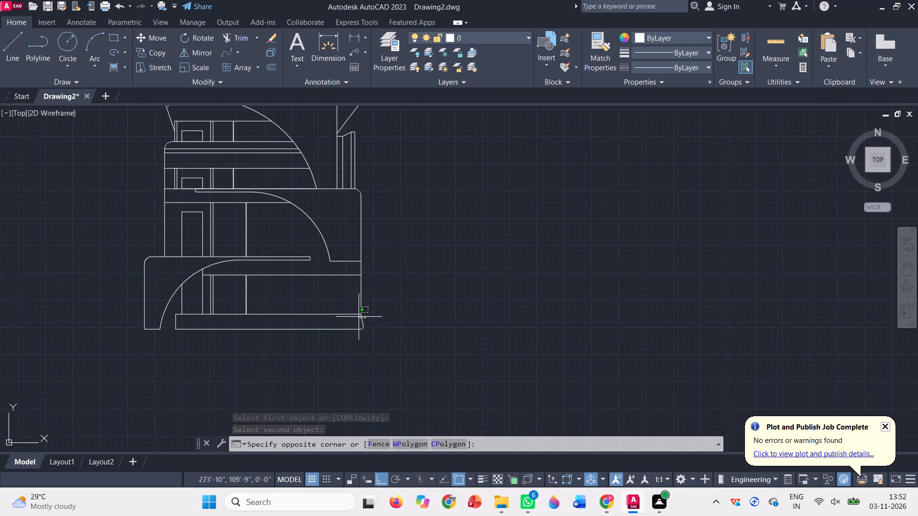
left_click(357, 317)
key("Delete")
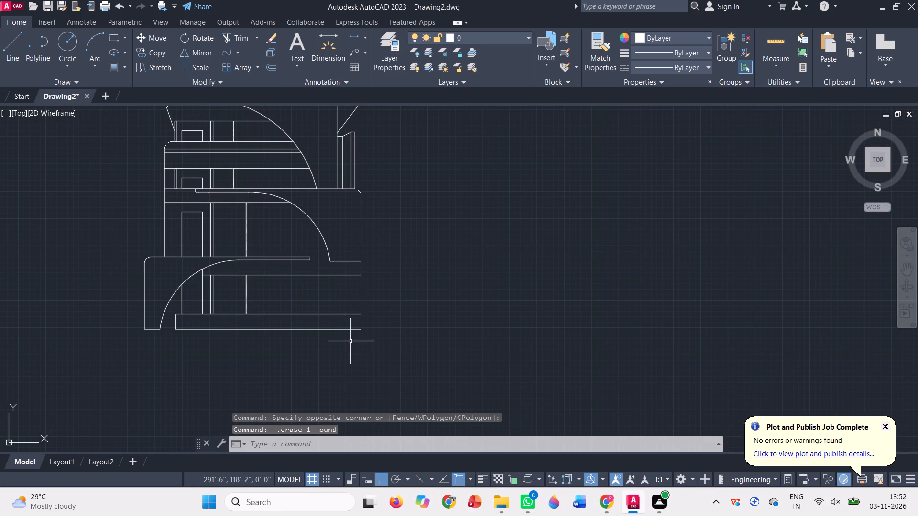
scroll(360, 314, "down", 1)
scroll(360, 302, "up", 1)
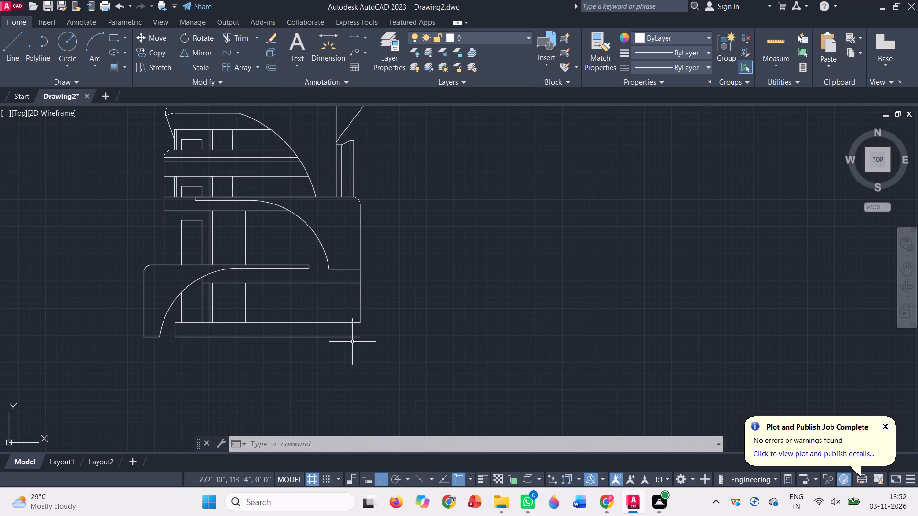
Explode the closed outline formed by the middle slab's top edge, right wall and large curve above the lowest storey.
scroll(345, 344, "up", 1)
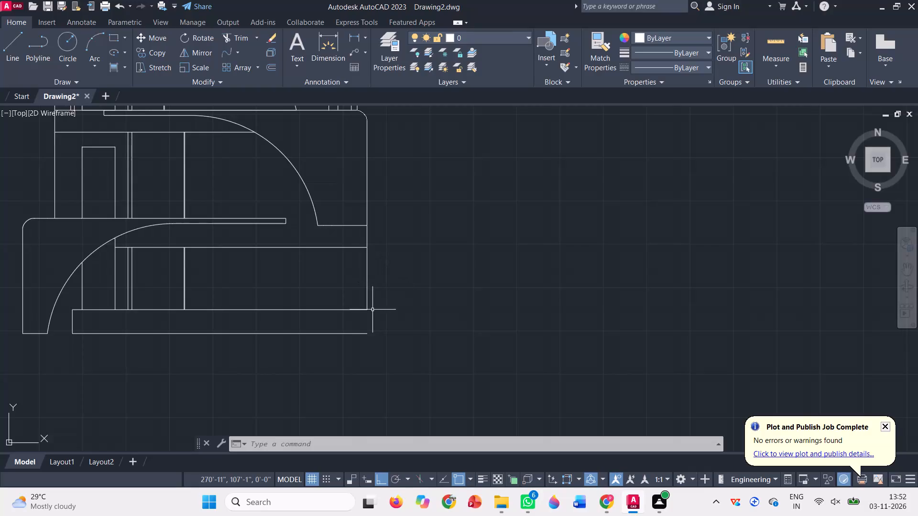
scroll(371, 311, "down", 1)
scroll(371, 185, "up", 2)
left_click(357, 186)
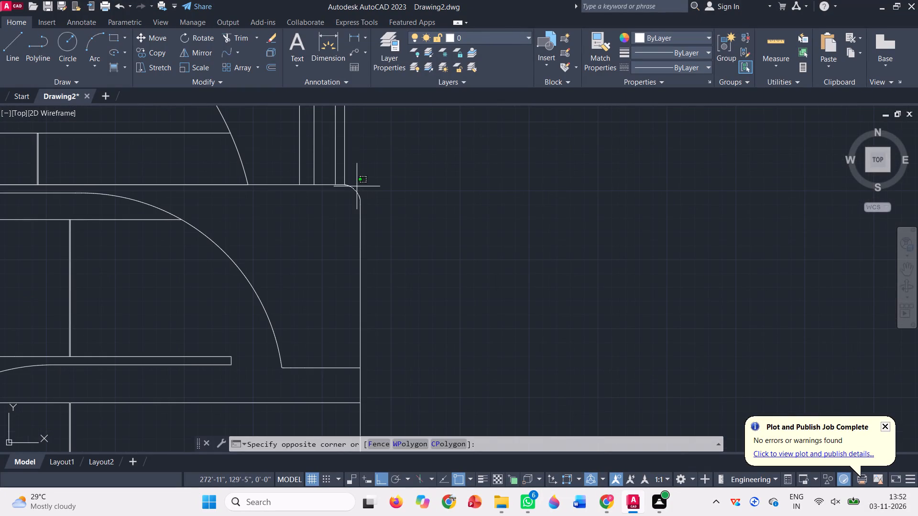
left_click(349, 196)
scroll(365, 185, "down", 2)
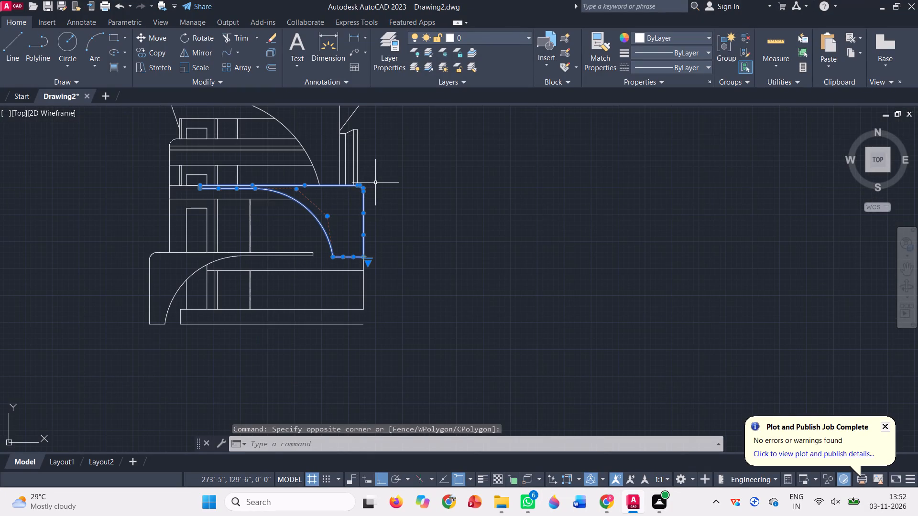
key("Escape")
left_click(362, 213)
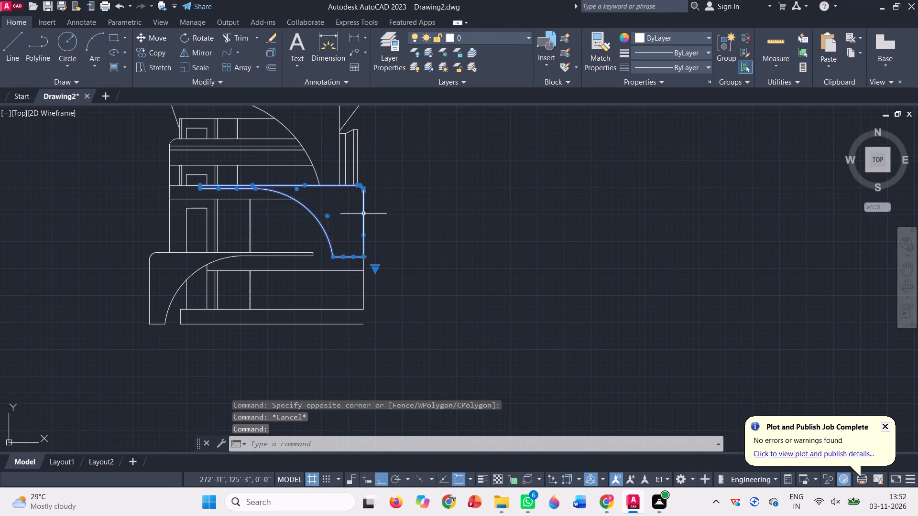
type("ex")
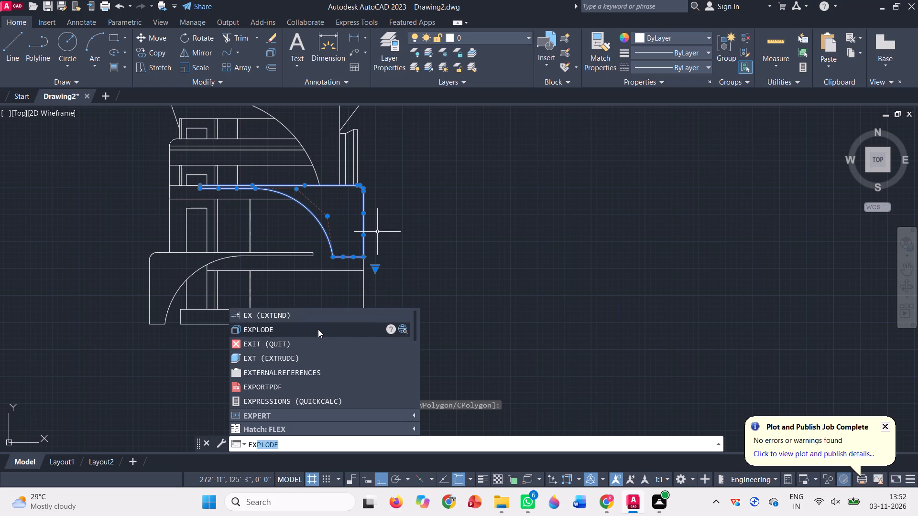
left_click(318, 329)
Copy the middle slab's top edge with its rounded right corner straight down onto the short horizontal line at the large curve's foot.
left_click(361, 188)
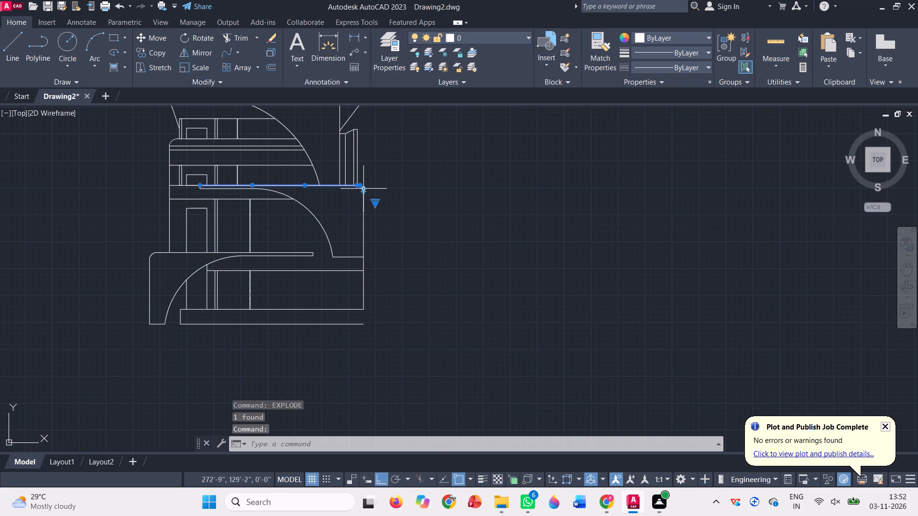
scroll(354, 186, "up", 3)
scroll(427, 197, "down", 2)
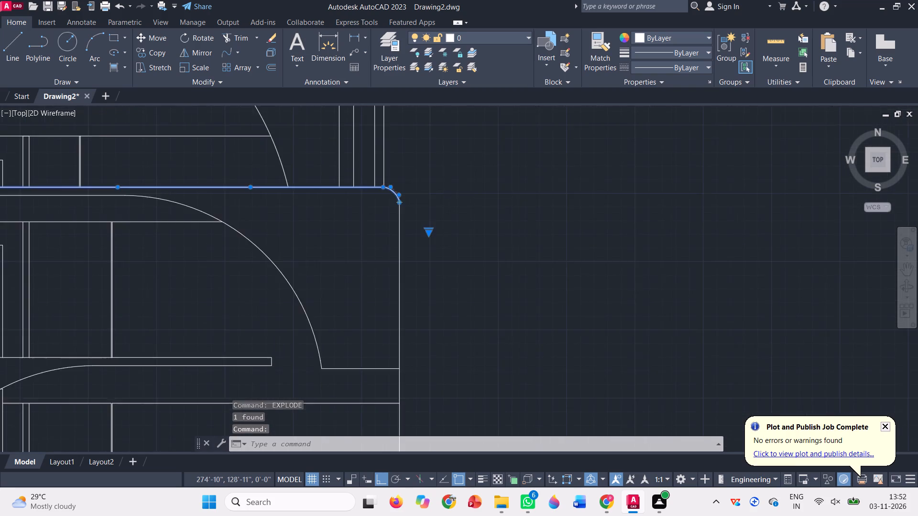
key("c")
type("o")
key("space")
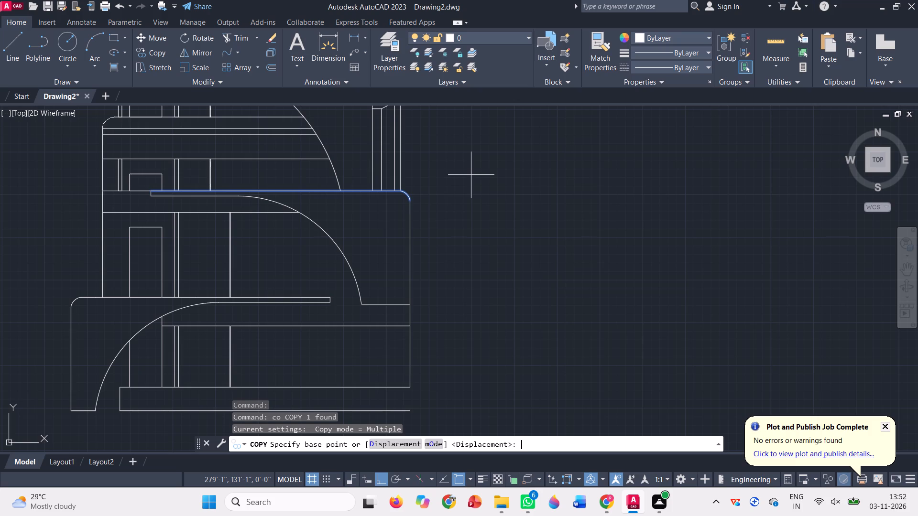
scroll(399, 194, "up", 3)
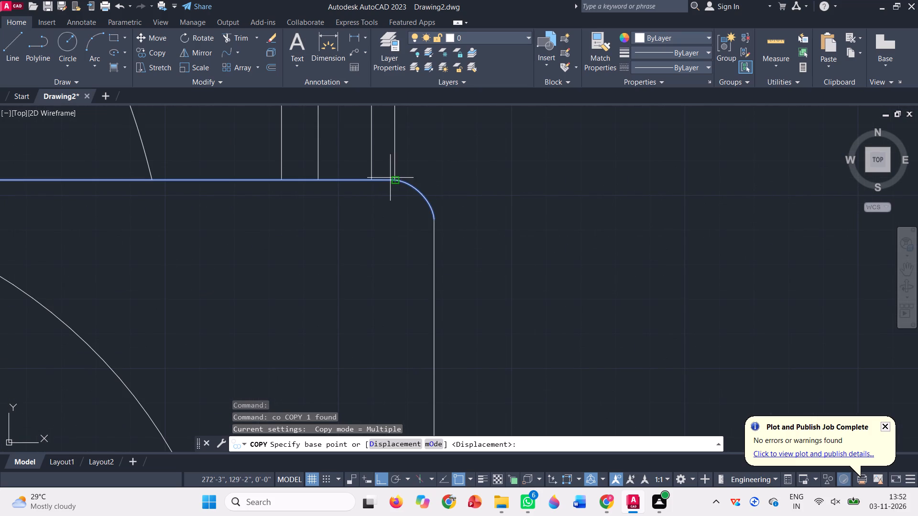
left_click(393, 181)
scroll(415, 180, "down", 3)
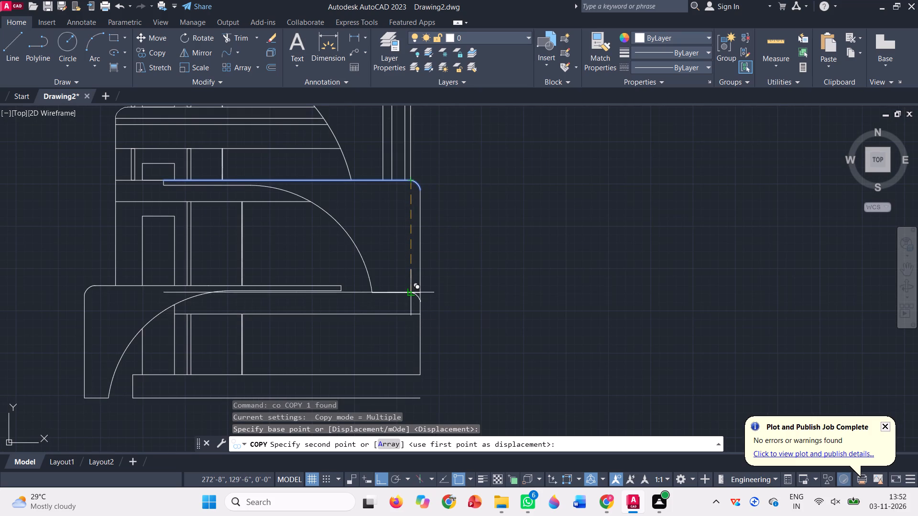
scroll(411, 294, "up", 4)
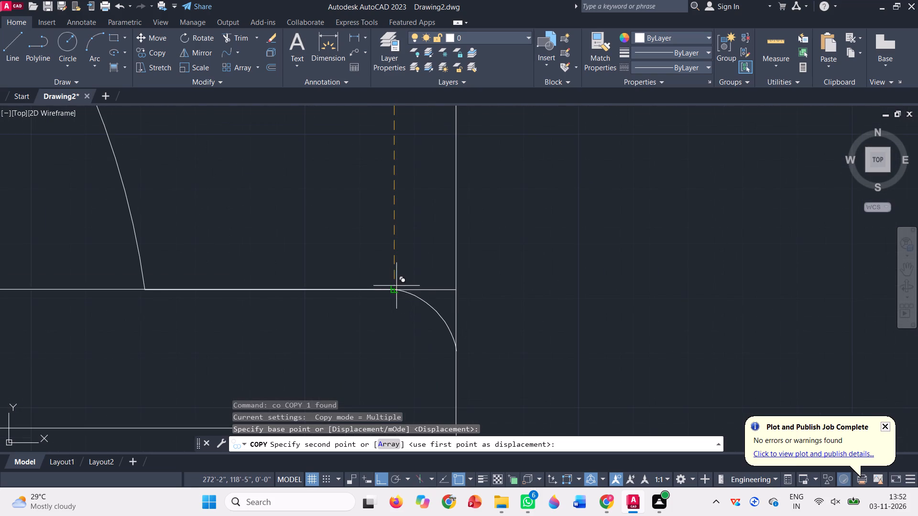
left_click(395, 291)
scroll(424, 295, "down", 3)
key("space")
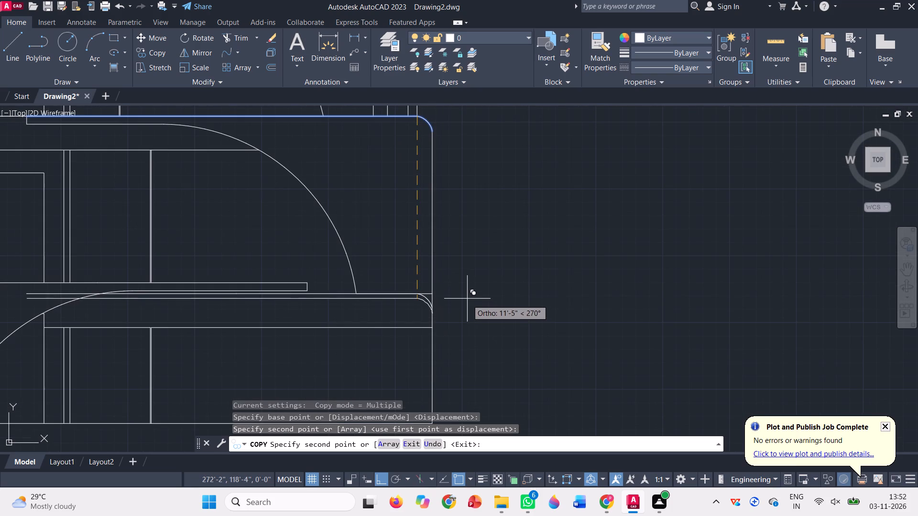
Trim the copied edge from the large curve's foot leftwards, including the stub inside the lower curved slab.
scroll(430, 269, "down", 2)
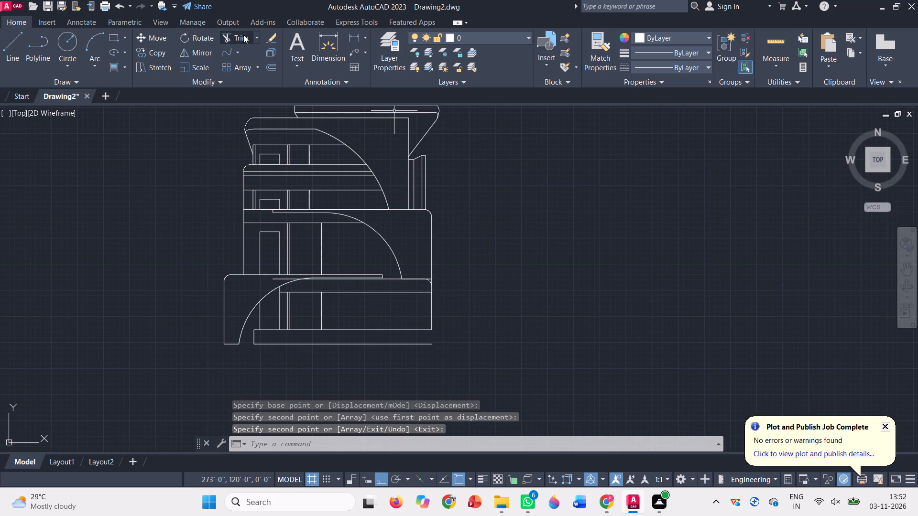
left_click(243, 35)
scroll(387, 271, "up", 3)
left_click(381, 291)
left_click(371, 309)
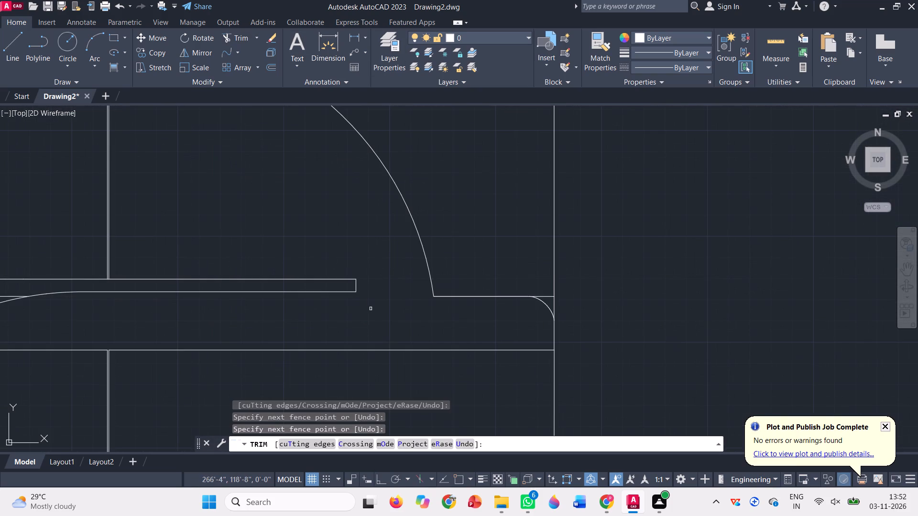
scroll(439, 277, "down", 2)
scroll(256, 287, "up", 2)
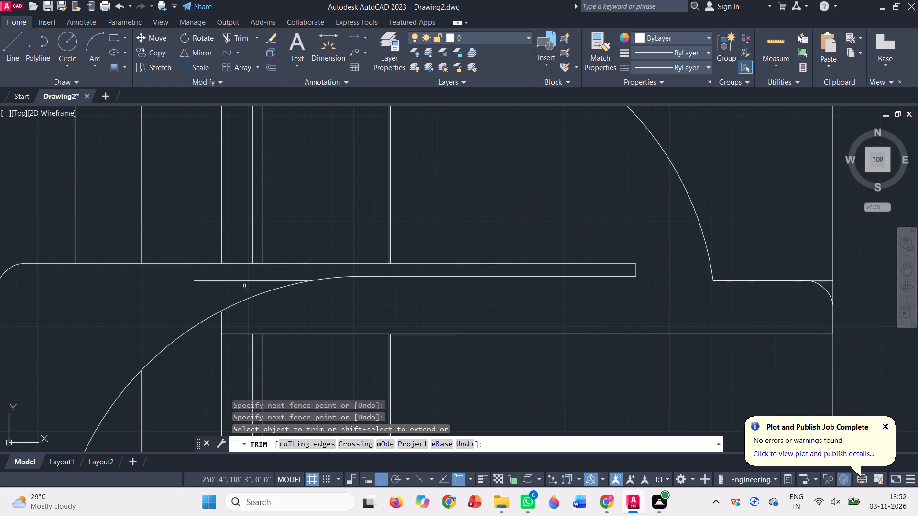
left_click(244, 286)
left_click(254, 279)
scroll(252, 279, "down", 1)
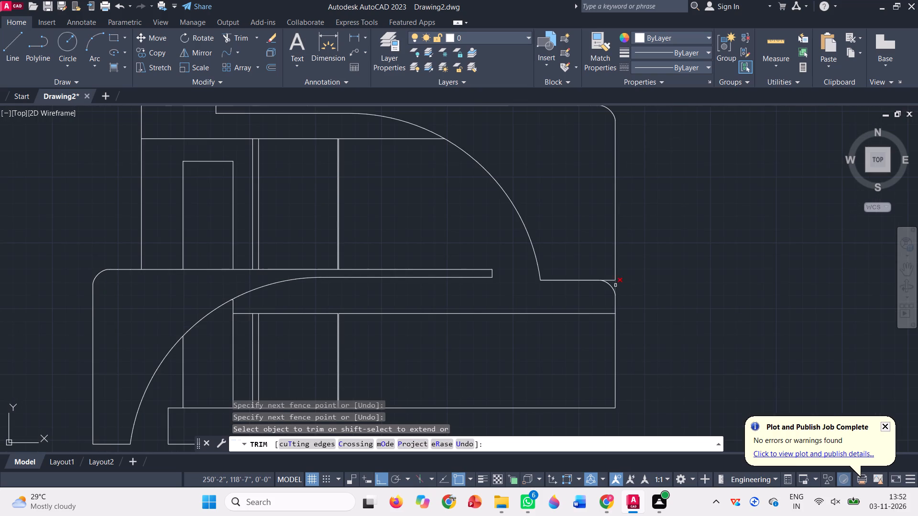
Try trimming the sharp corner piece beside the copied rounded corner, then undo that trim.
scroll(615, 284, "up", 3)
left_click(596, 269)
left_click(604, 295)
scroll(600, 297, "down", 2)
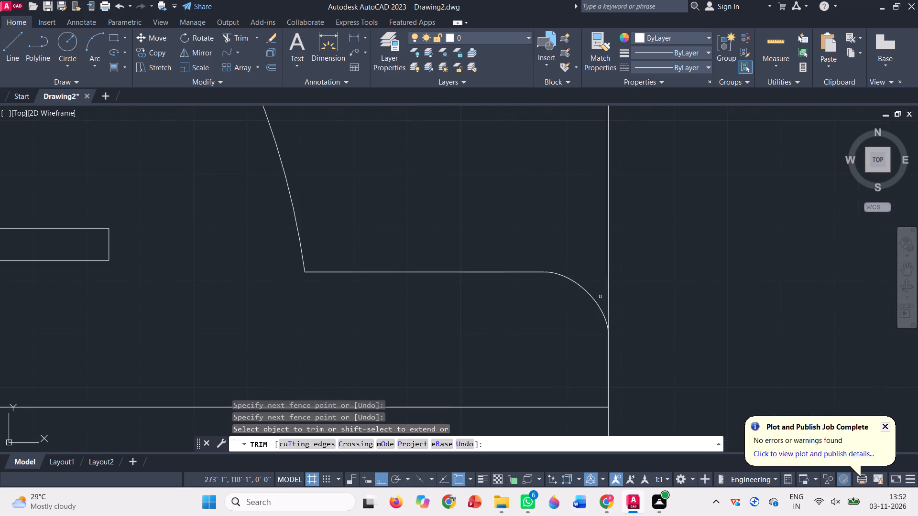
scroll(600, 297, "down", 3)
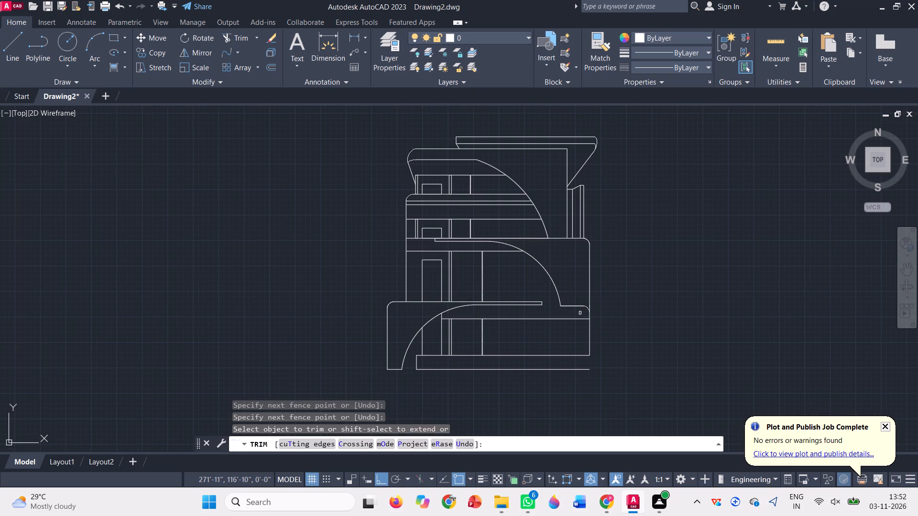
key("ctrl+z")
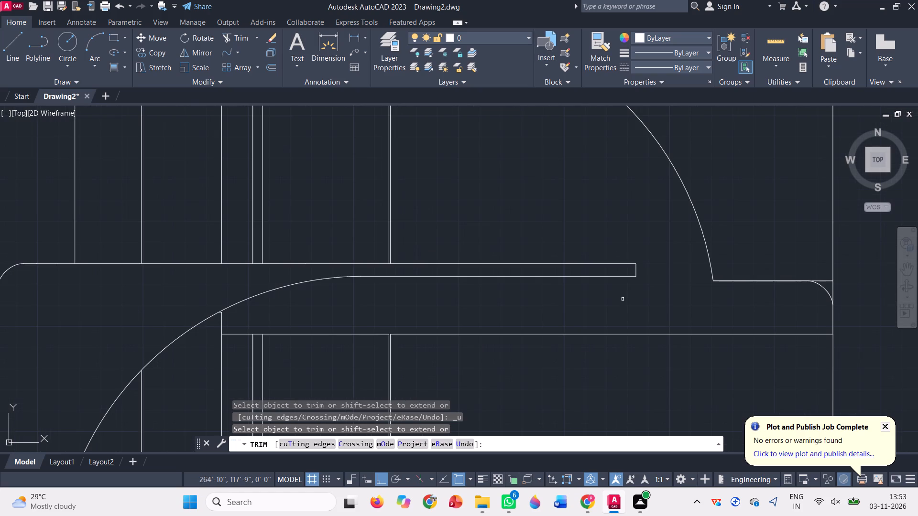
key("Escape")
Move the remaining short edge with the rounded corner straight down onto the base's top edge at its right end.
scroll(435, 307, "down", 2)
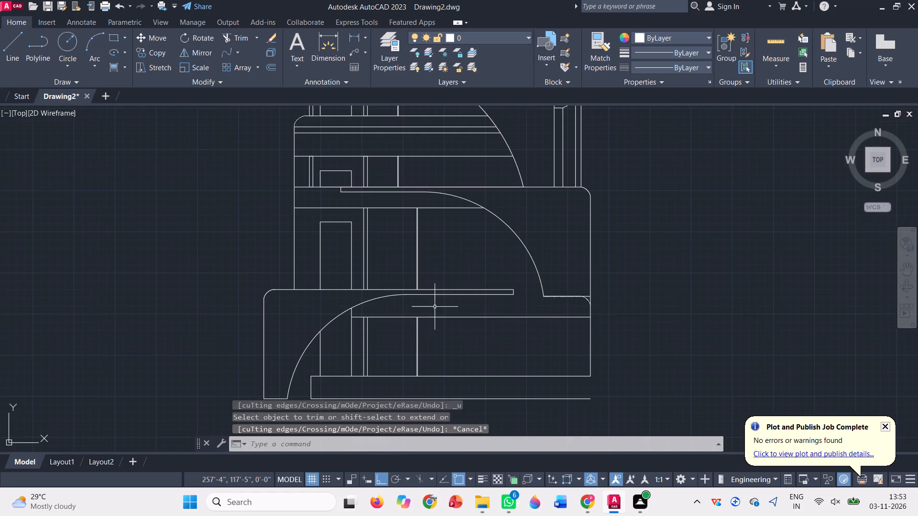
left_click(586, 301)
scroll(550, 290, "down", 1)
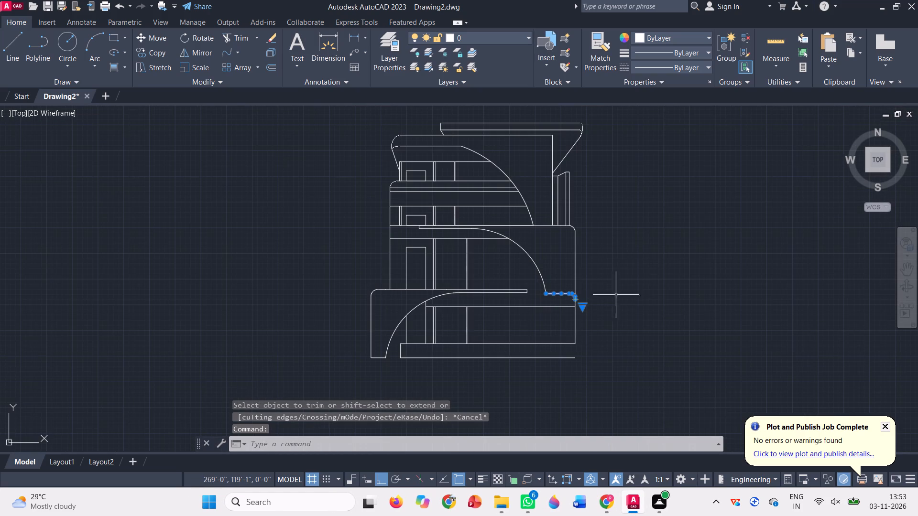
type("m")
key("space")
scroll(577, 301, "up", 3)
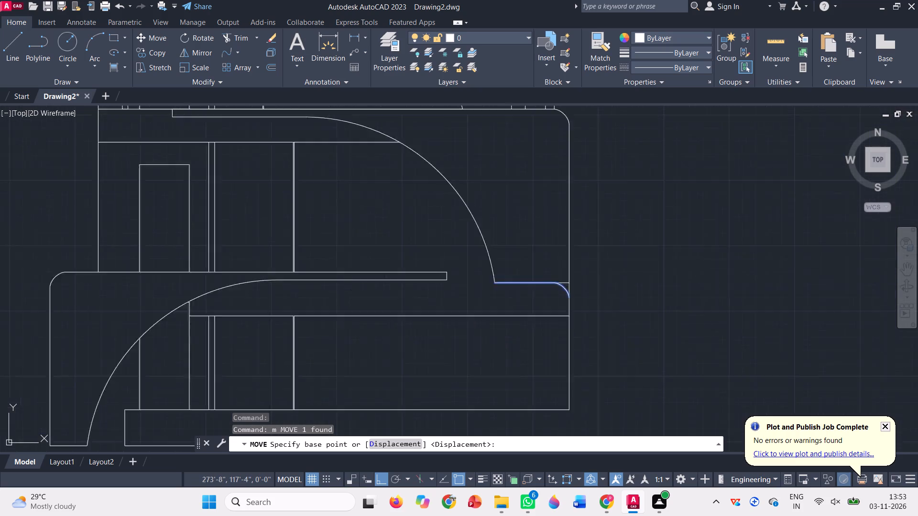
scroll(577, 301, "up", 1)
scroll(542, 286, "up", 2)
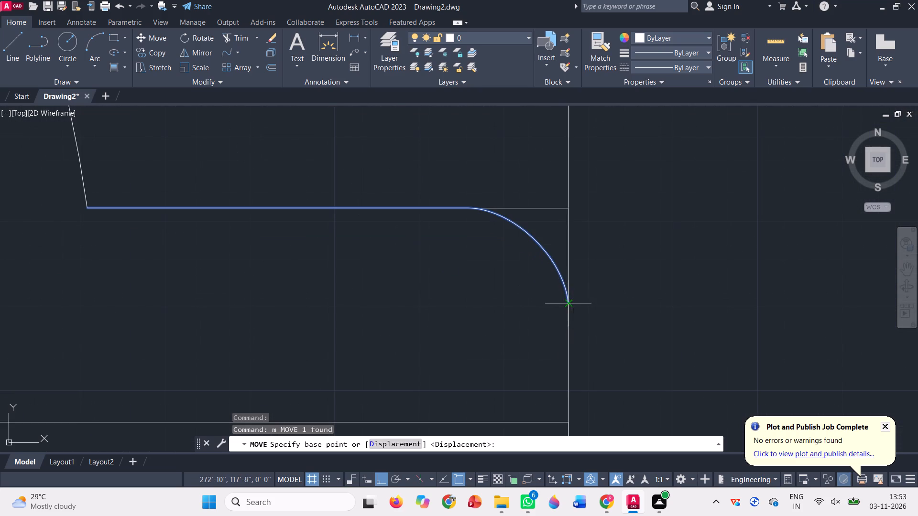
left_click(356, 206)
scroll(398, 200, "down", 5)
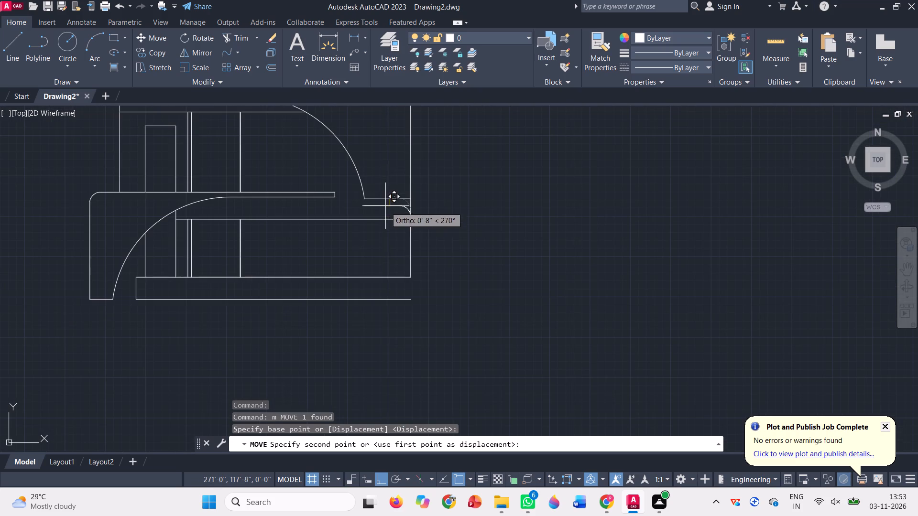
scroll(376, 276, "up", 3)
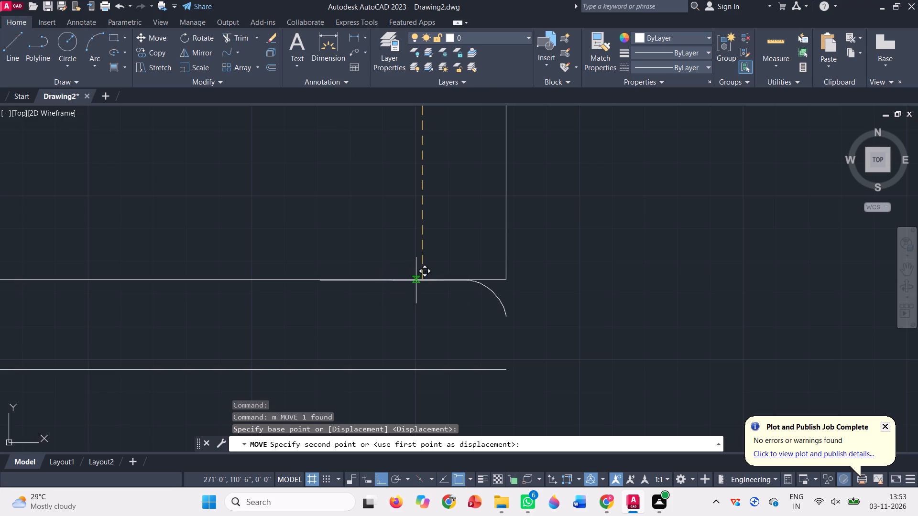
left_click(423, 280)
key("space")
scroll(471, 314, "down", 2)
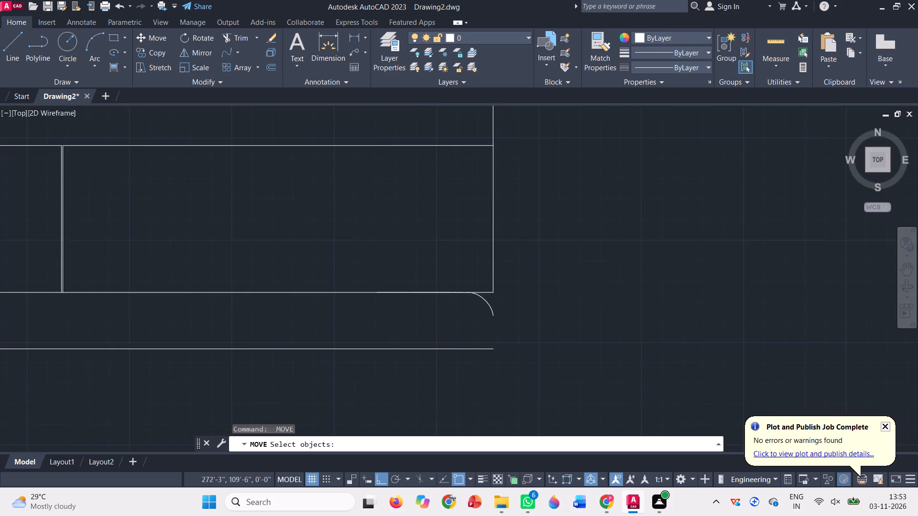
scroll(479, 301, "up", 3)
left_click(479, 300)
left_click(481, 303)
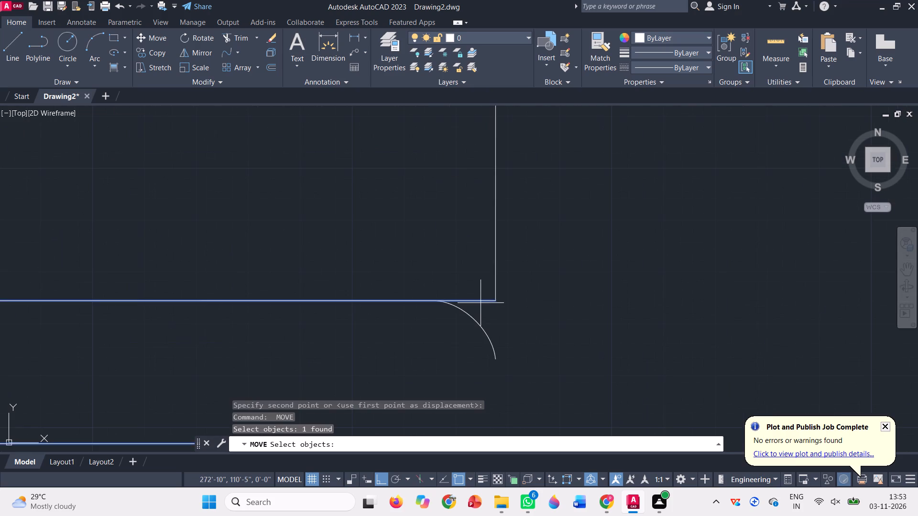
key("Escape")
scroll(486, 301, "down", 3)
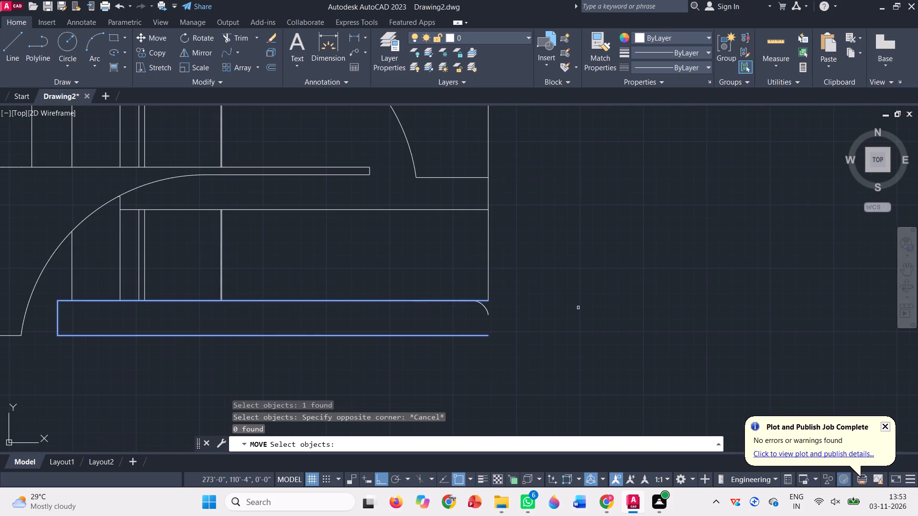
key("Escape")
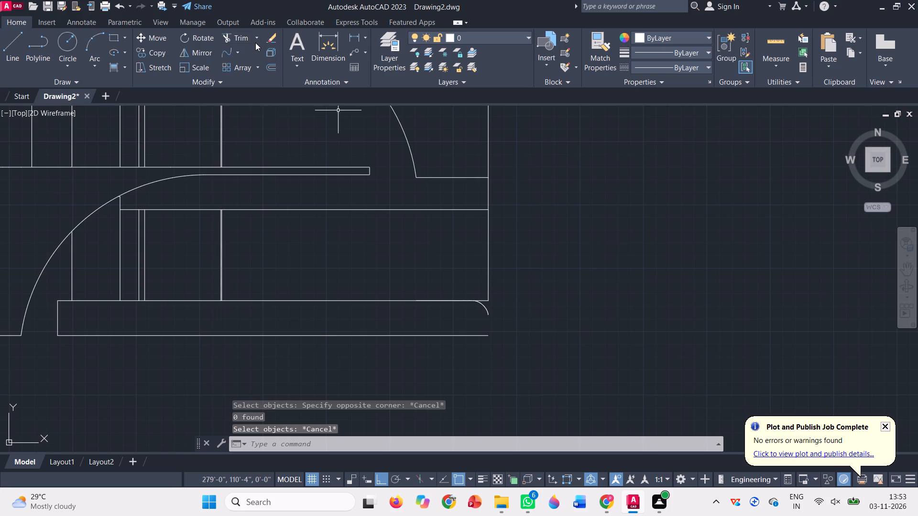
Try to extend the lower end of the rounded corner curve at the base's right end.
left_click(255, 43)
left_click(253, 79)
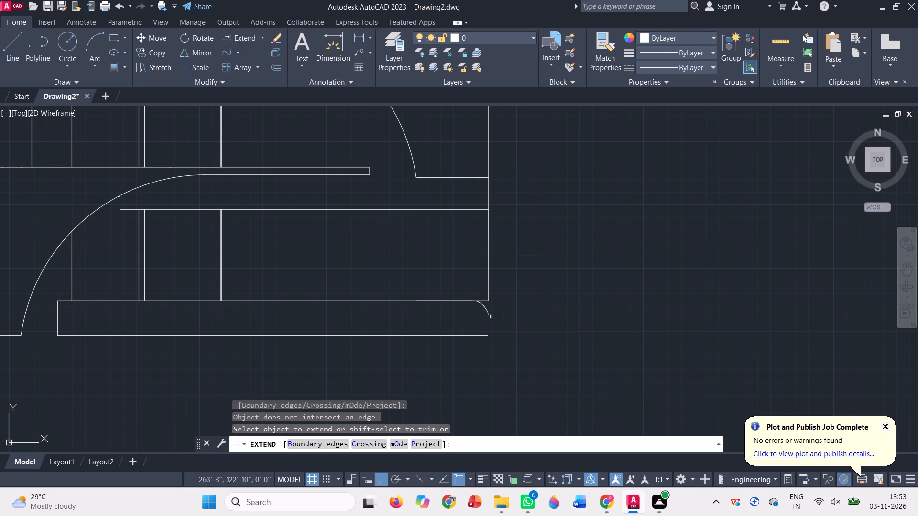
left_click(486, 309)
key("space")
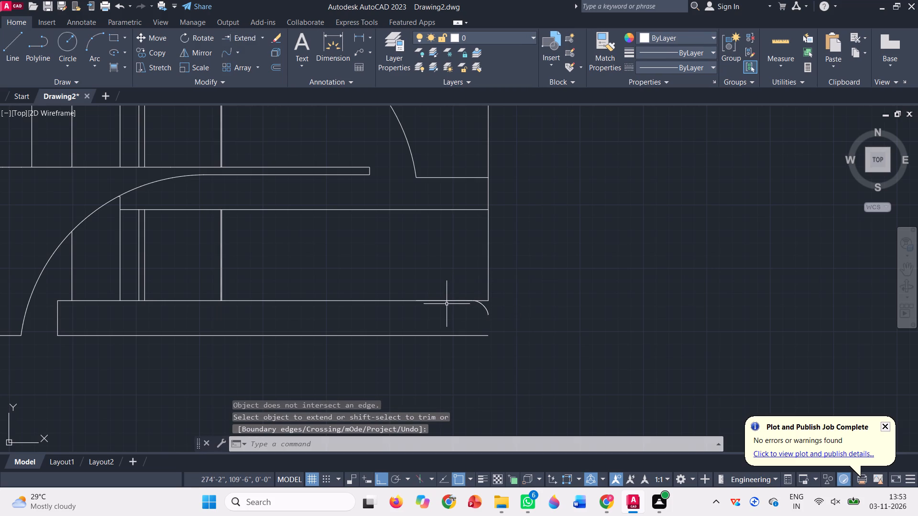
Trim the overlapping line on the base's top edge just left of the rounded corner.
left_click(263, 35)
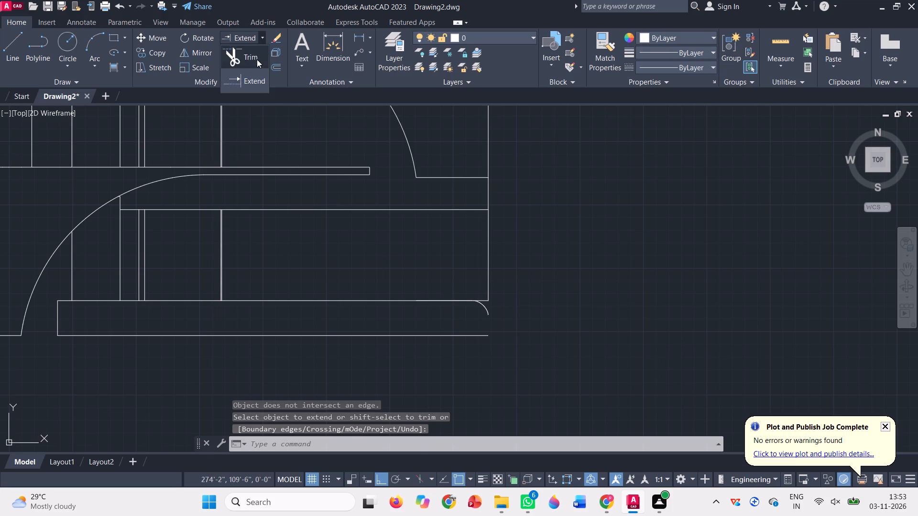
left_click(257, 59)
left_click(448, 301)
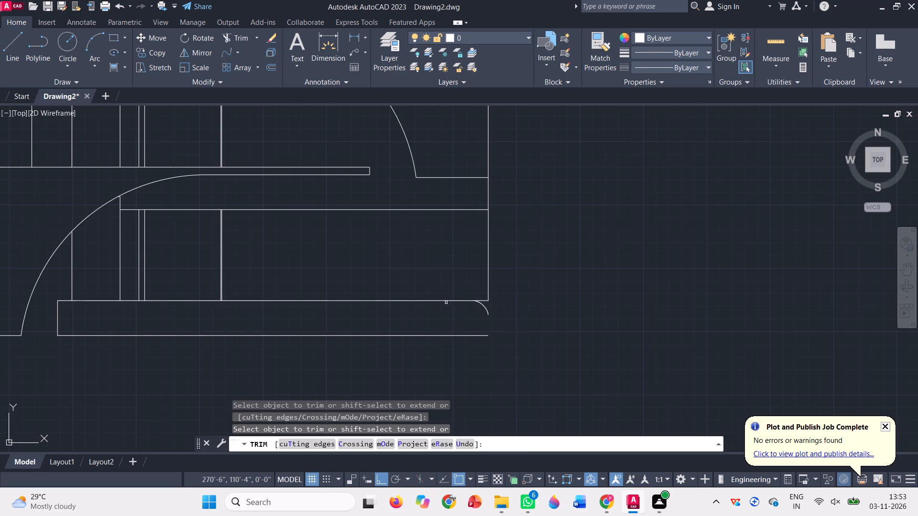
scroll(496, 309, "up", 1)
key("space")
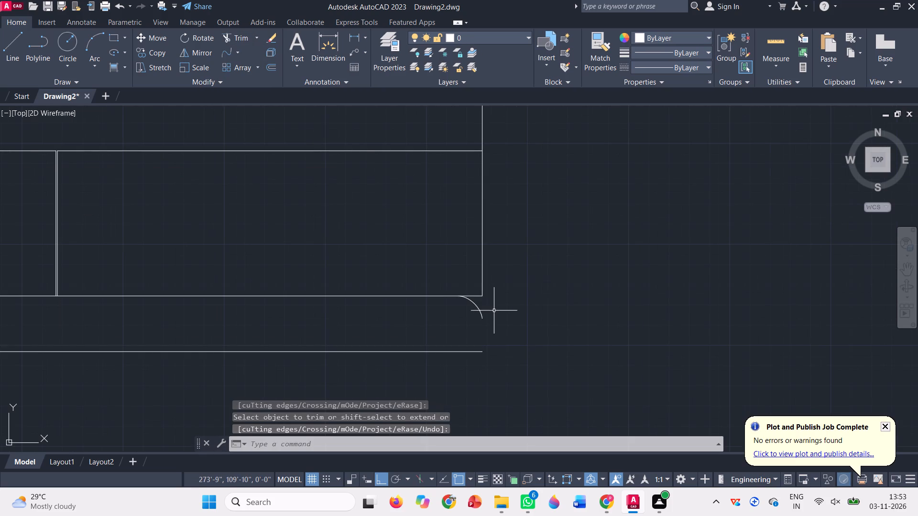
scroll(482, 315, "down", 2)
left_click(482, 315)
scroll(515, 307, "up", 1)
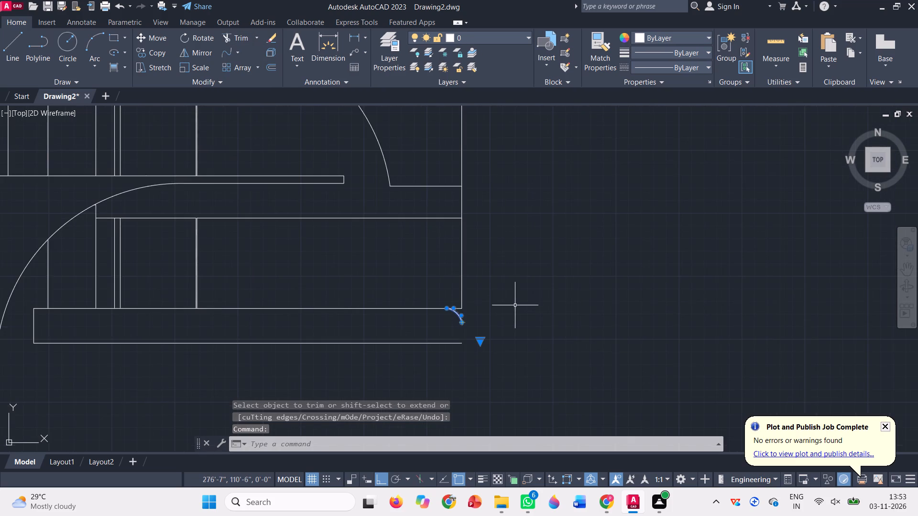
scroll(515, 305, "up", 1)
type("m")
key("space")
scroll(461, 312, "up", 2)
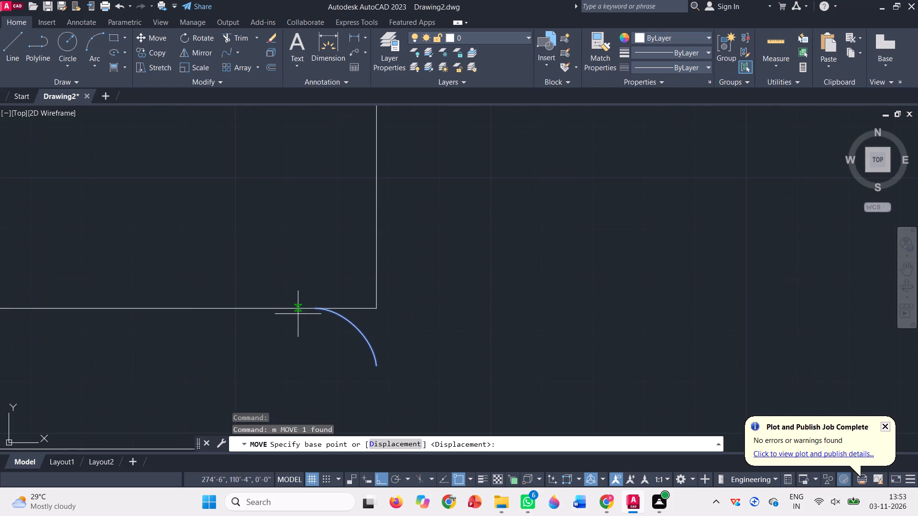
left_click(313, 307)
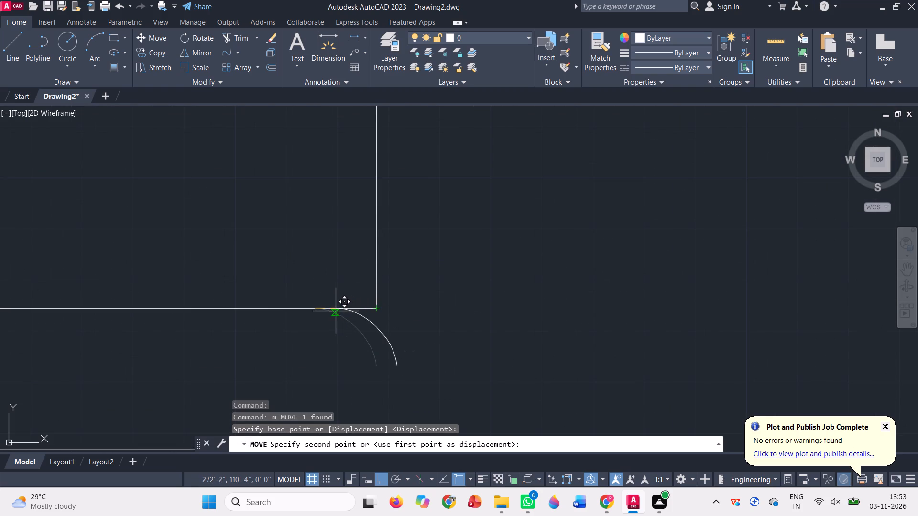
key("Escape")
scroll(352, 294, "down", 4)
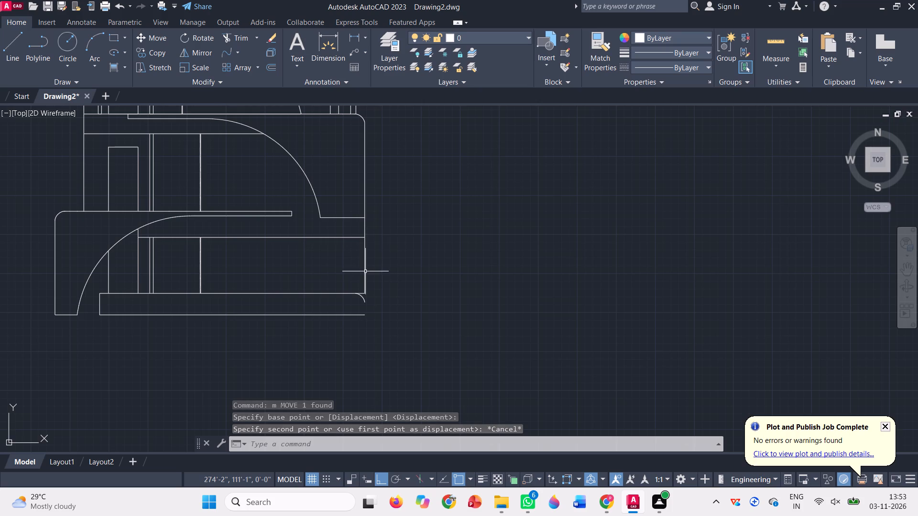
Delete the copied rounded corner curve at the right end of the base's top edge.
scroll(361, 287, "up", 1)
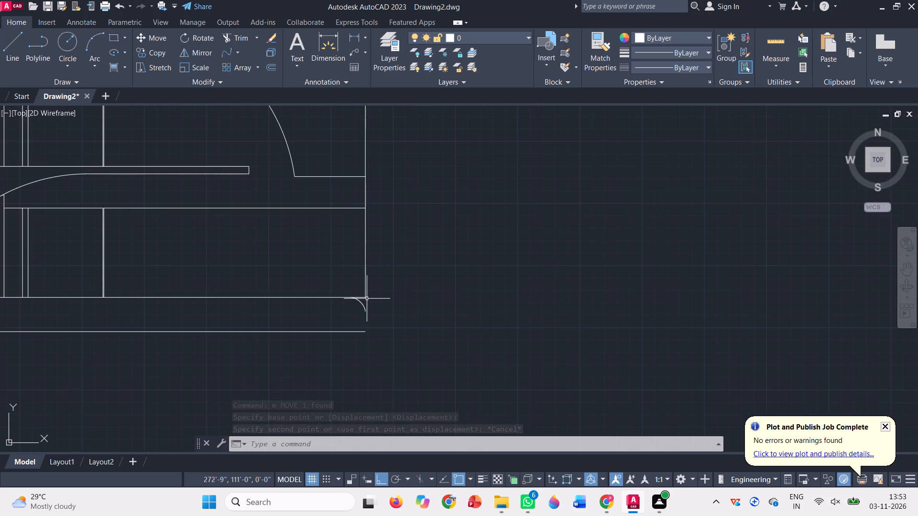
scroll(365, 301, "up", 1)
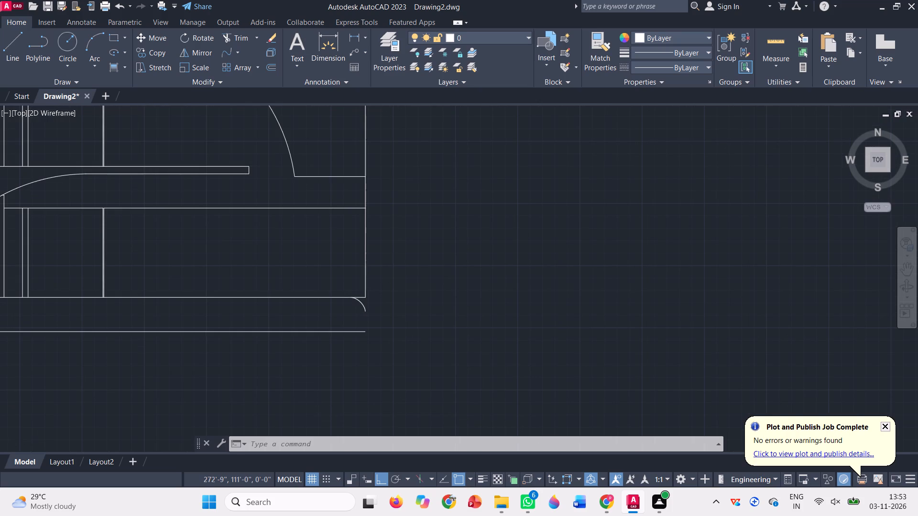
left_click(361, 310)
key("Delete")
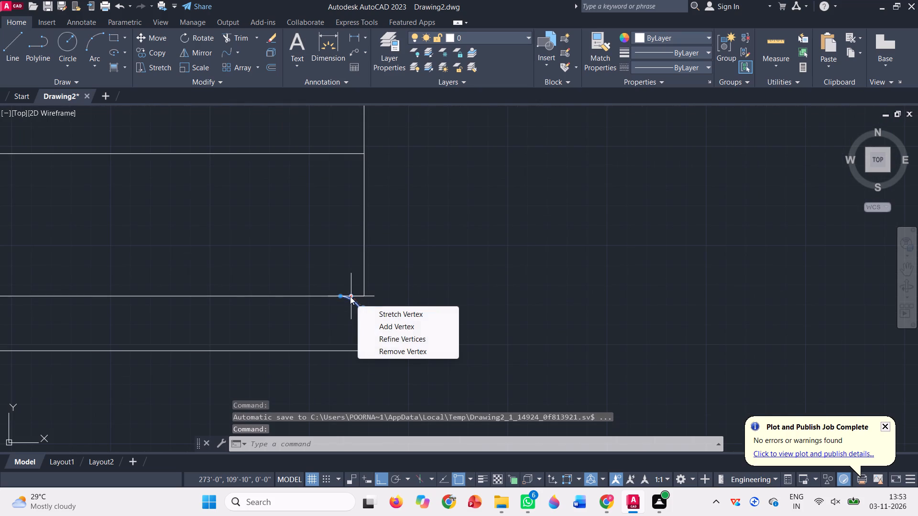
key("Delete")
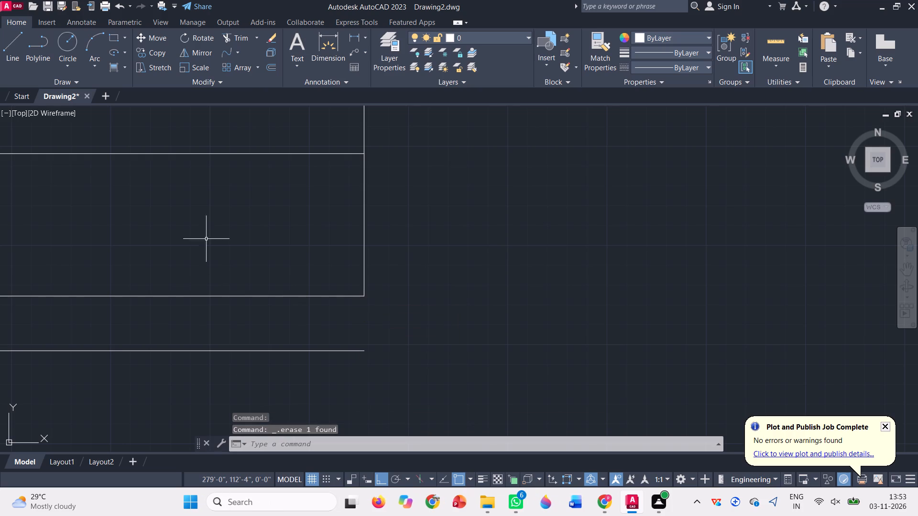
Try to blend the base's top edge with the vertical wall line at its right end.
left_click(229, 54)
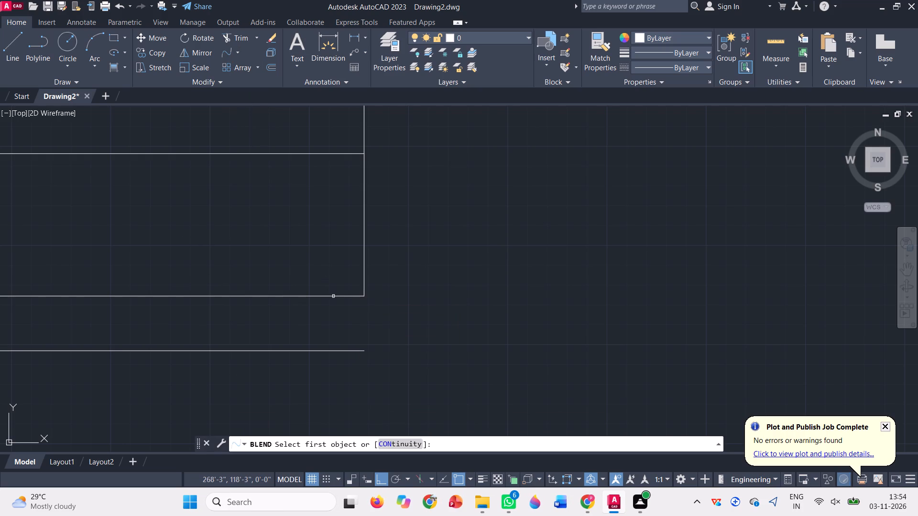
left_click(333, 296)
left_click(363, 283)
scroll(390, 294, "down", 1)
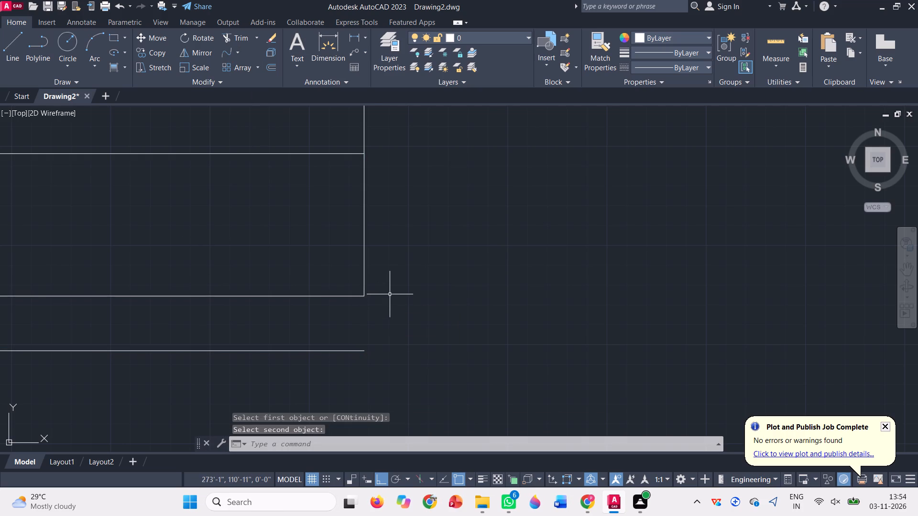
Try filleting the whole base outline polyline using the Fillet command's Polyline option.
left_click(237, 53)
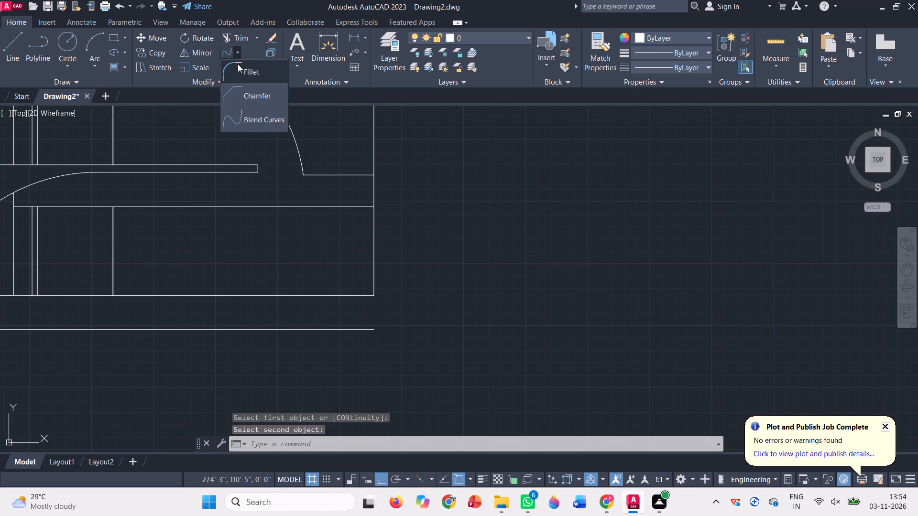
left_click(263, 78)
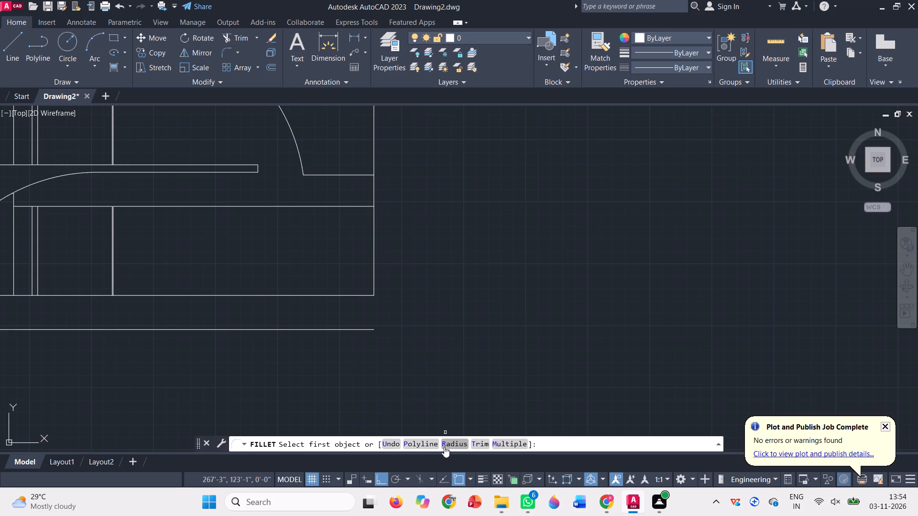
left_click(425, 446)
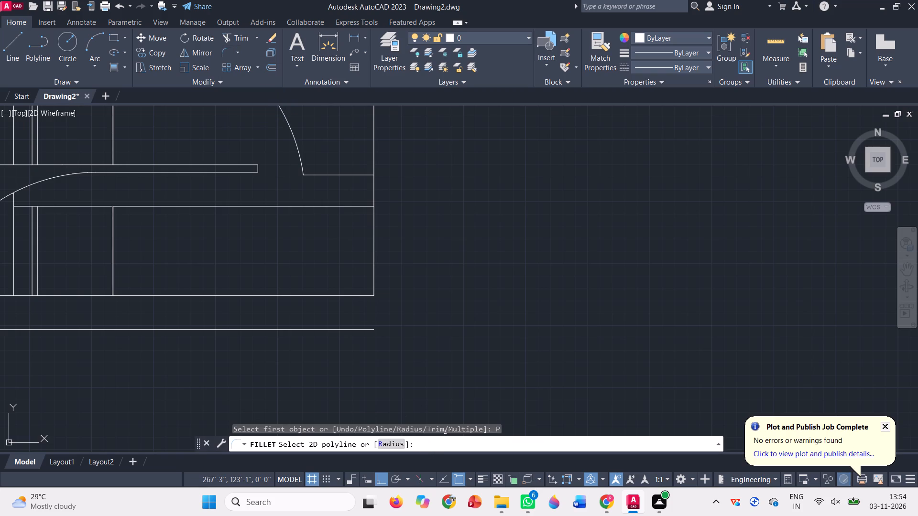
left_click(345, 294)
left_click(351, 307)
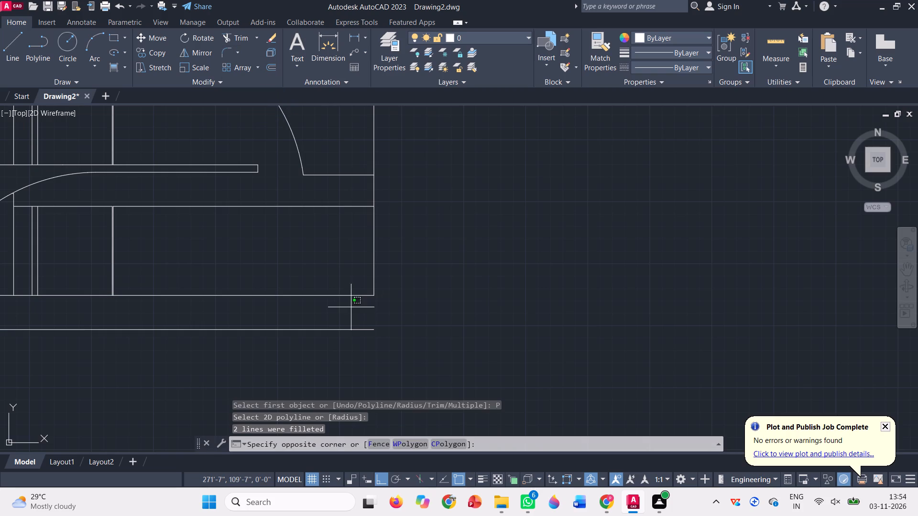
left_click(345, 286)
Fillet the corner between the base's top edge and the right vertical wall line with a radius of 0'1".
left_click(373, 270)
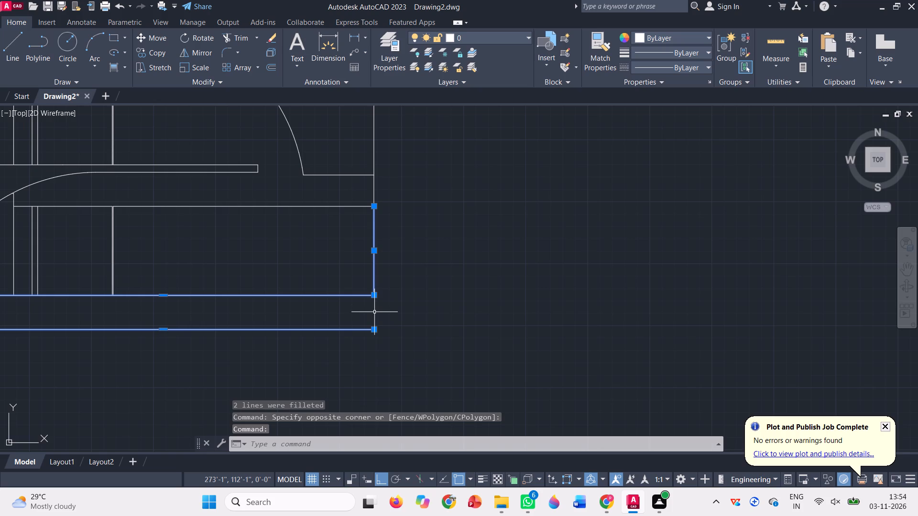
left_click(227, 47)
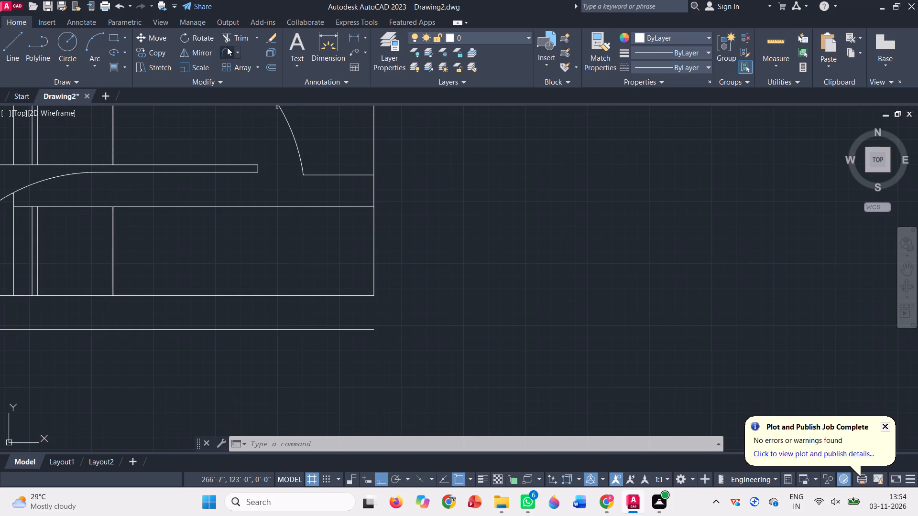
left_click(452, 445)
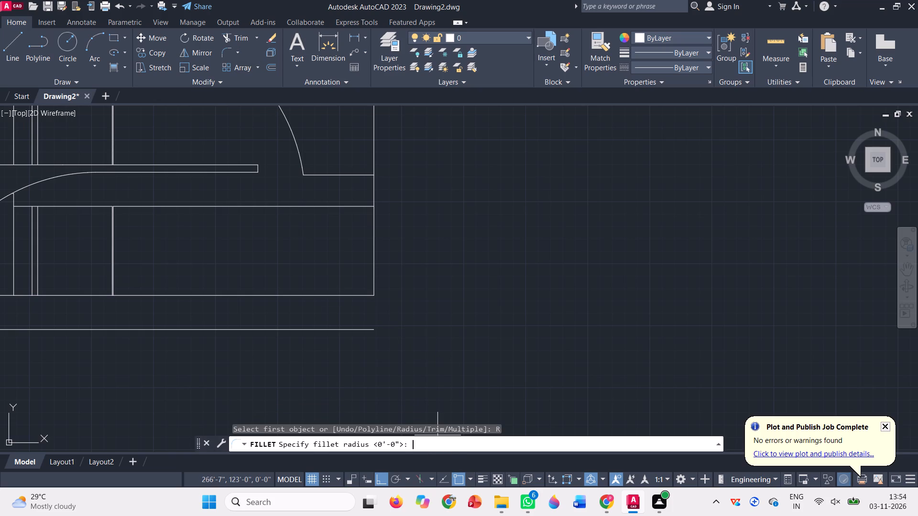
key("1")
key("BackSpace")
type("0'1\"")
key("Return")
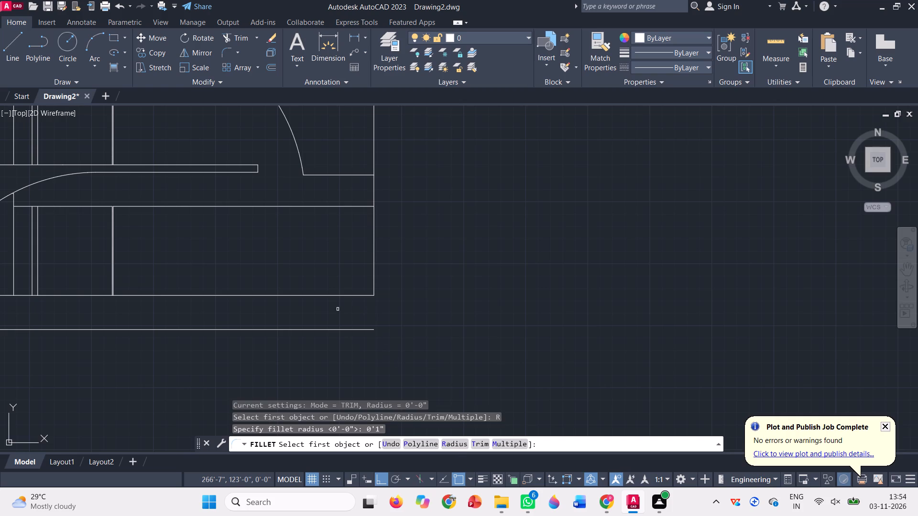
key("1")
key("Return")
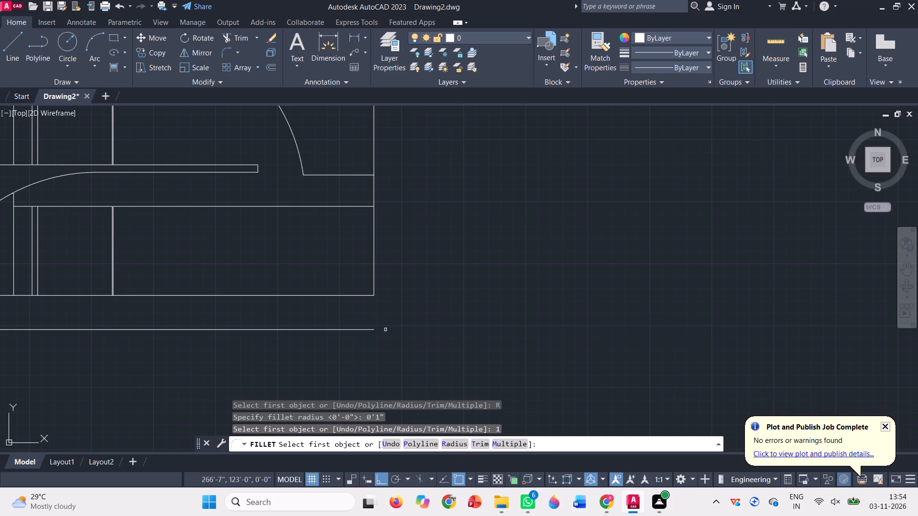
scroll(381, 284, "up", 3)
scroll(335, 333, "up", 2)
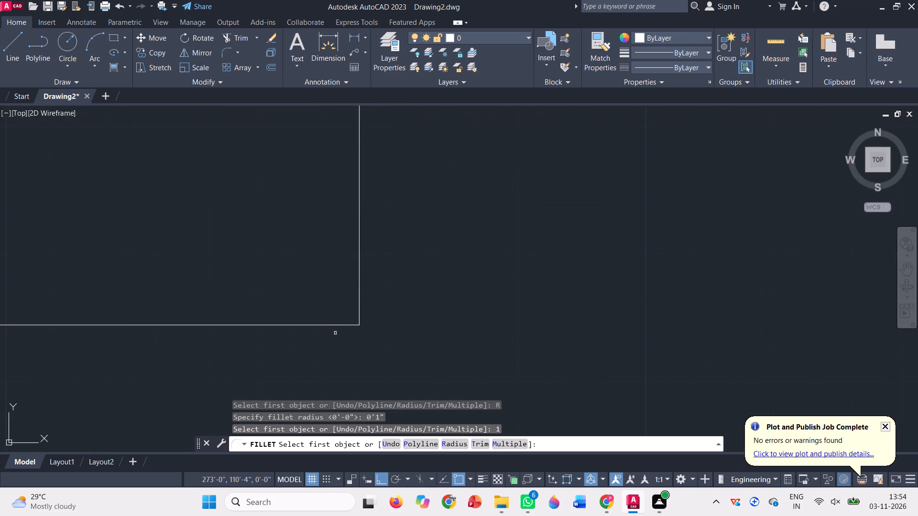
left_click(324, 322)
left_click(326, 326)
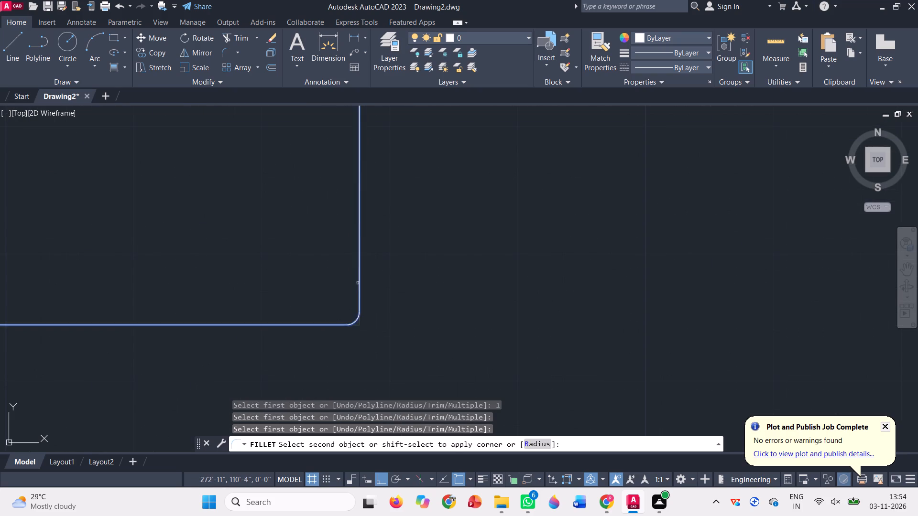
left_click(361, 287)
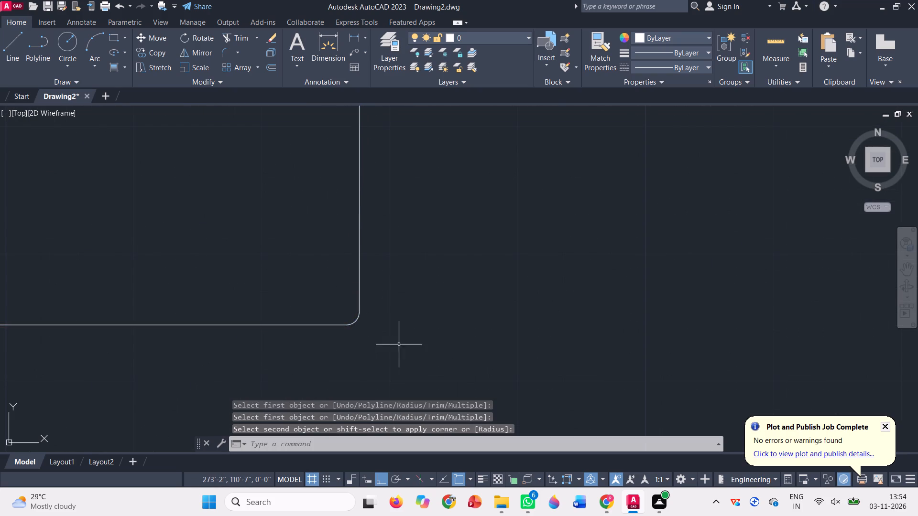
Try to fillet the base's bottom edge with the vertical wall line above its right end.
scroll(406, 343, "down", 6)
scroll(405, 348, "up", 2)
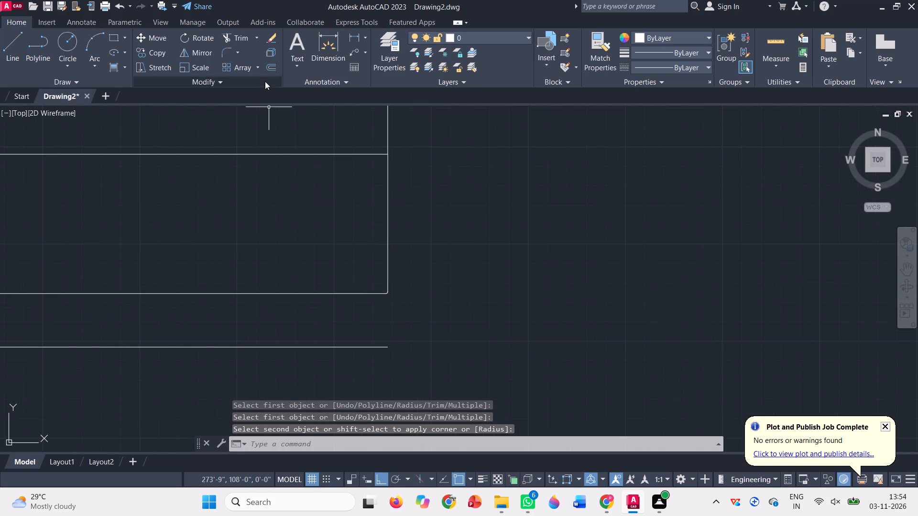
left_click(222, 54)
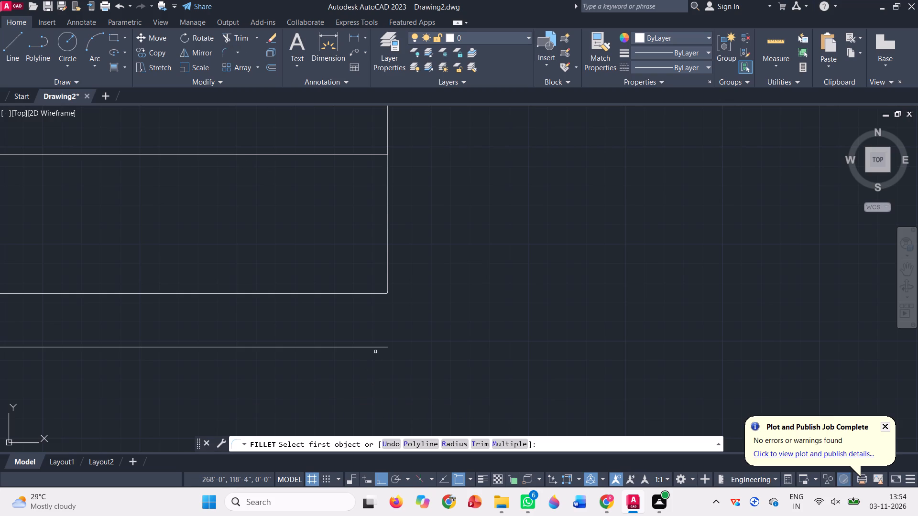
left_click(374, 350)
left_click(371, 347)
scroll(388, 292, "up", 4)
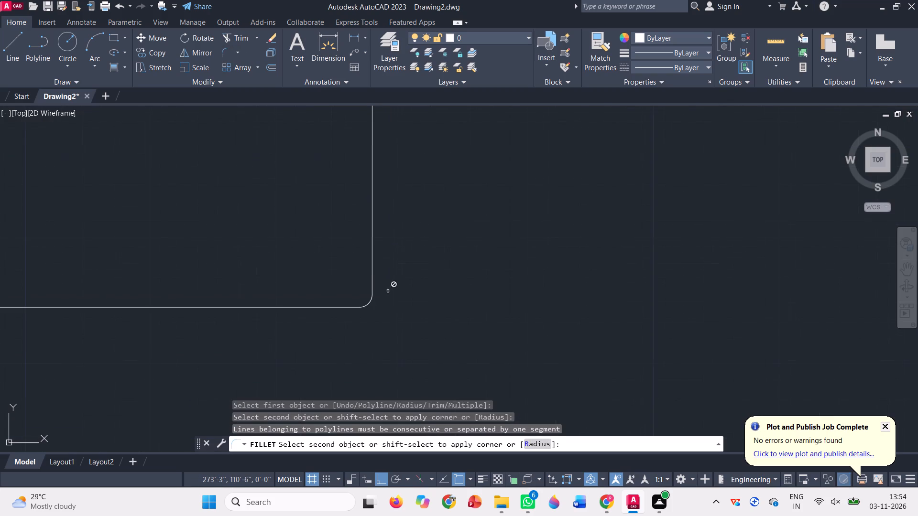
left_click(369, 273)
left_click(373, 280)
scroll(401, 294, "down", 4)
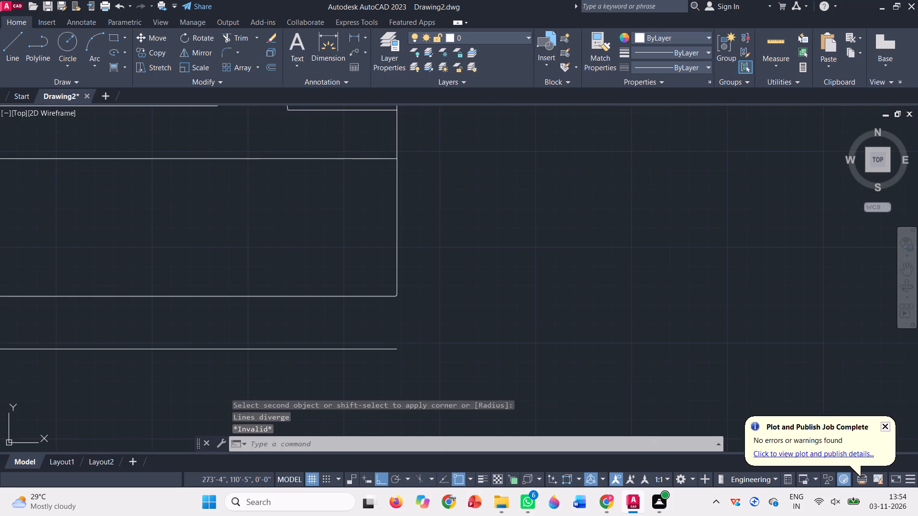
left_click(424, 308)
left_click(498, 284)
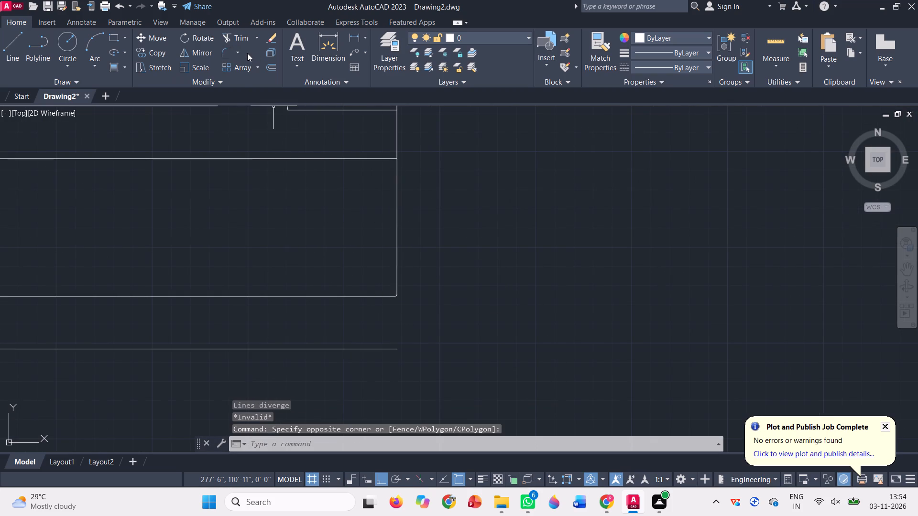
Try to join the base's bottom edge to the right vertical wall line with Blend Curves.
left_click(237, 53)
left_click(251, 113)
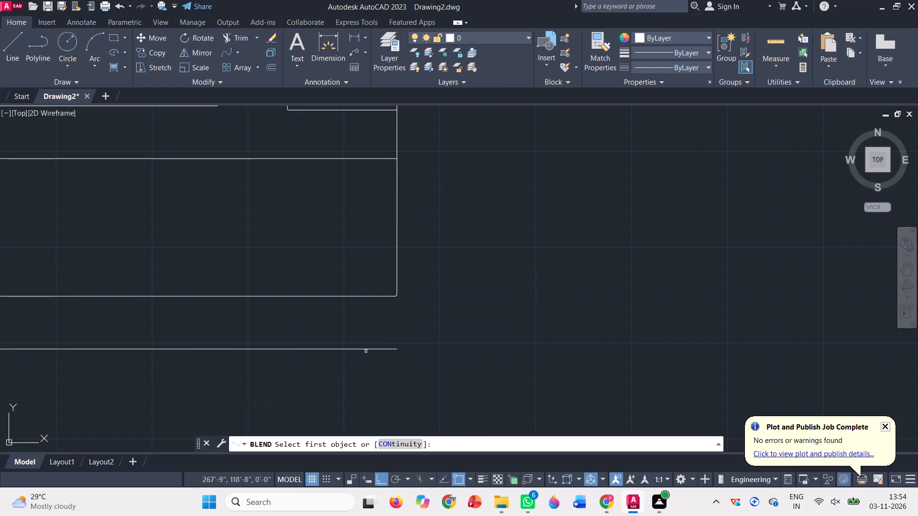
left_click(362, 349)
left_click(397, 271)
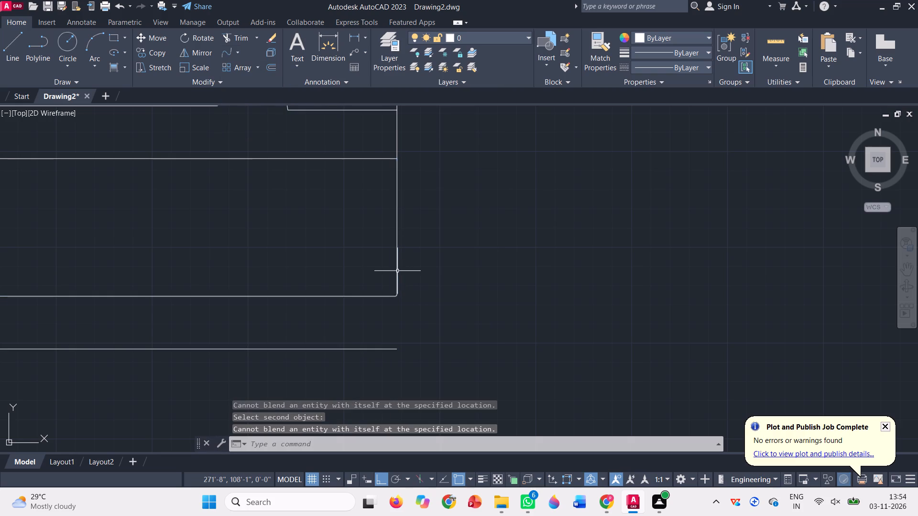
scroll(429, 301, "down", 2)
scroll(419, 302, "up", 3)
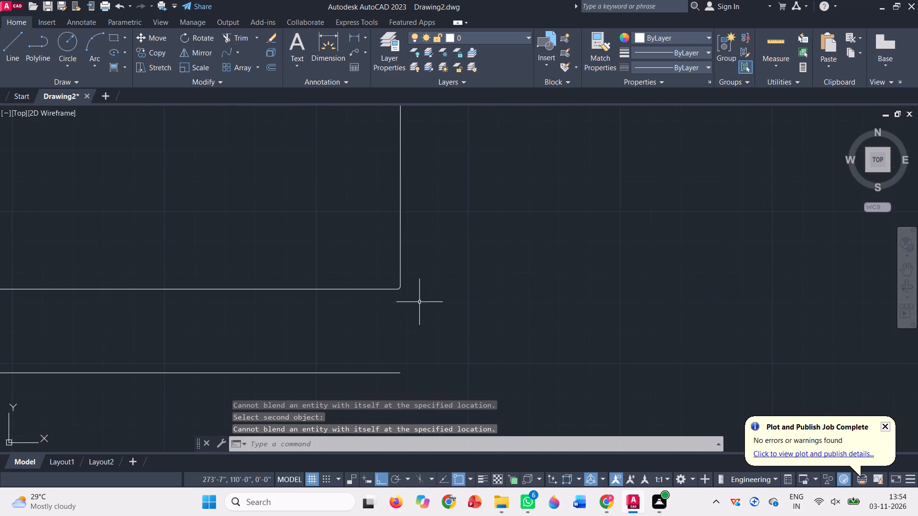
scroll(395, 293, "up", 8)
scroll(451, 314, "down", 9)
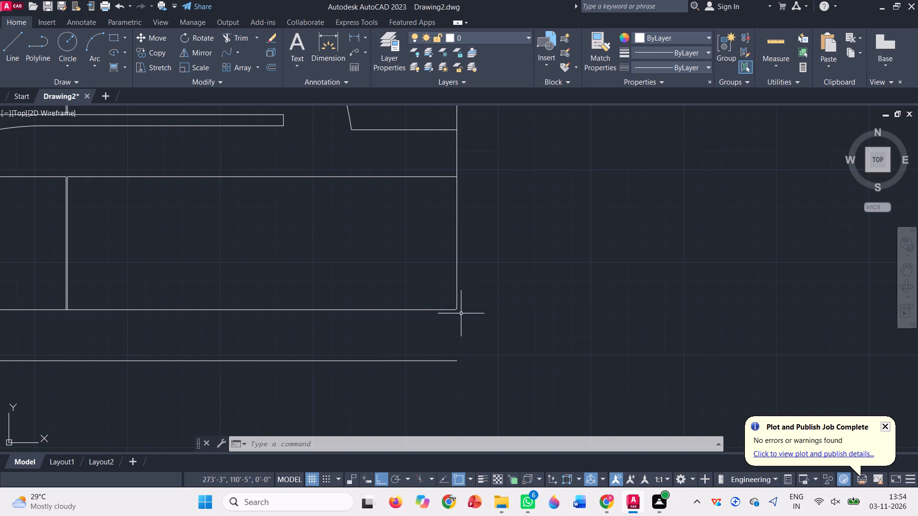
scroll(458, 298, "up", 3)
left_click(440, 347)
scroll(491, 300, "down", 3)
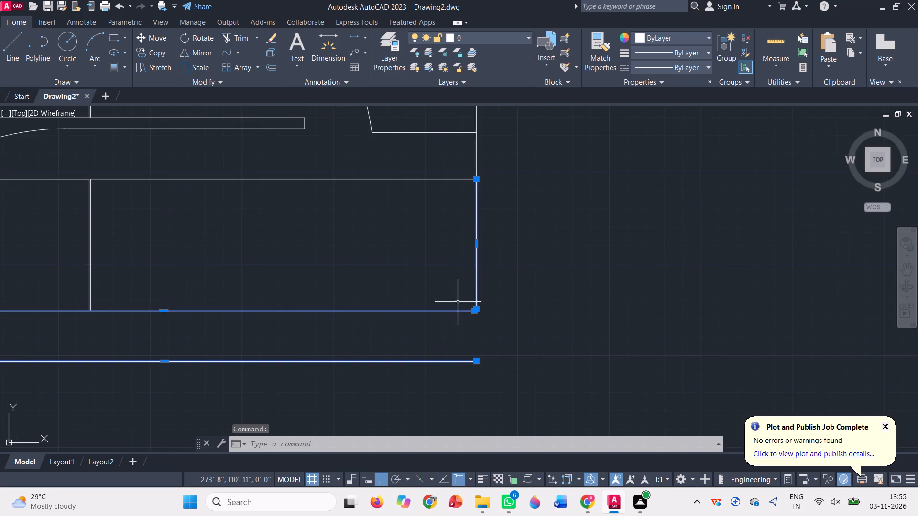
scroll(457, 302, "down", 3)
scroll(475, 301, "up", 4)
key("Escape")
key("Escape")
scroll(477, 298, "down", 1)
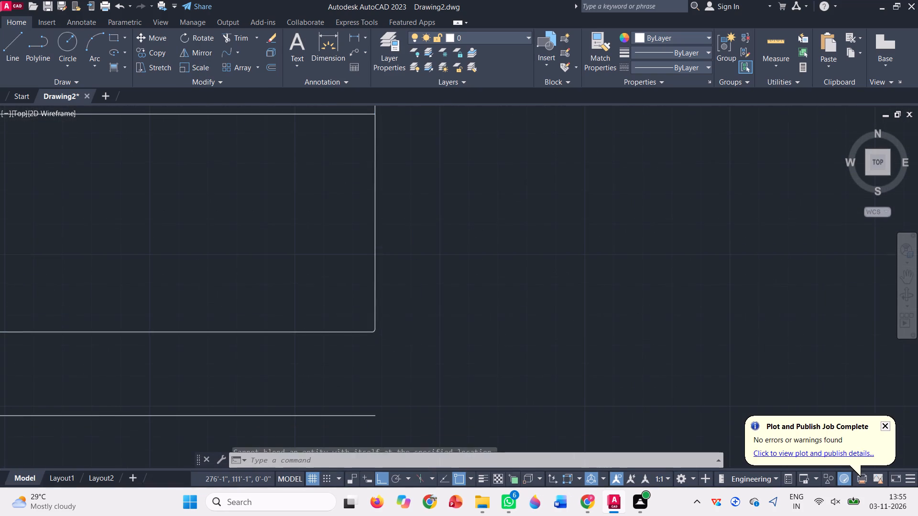
Copy the base outline polyline straight down by the base's height, from its top-left corner to its bottom-left corner.
scroll(477, 298, "down", 2)
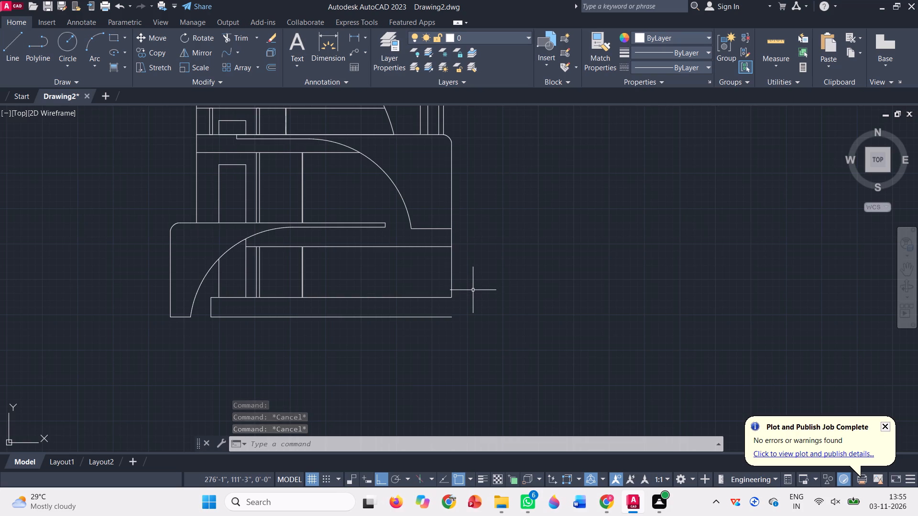
scroll(473, 290, "down", 1)
left_click(395, 295)
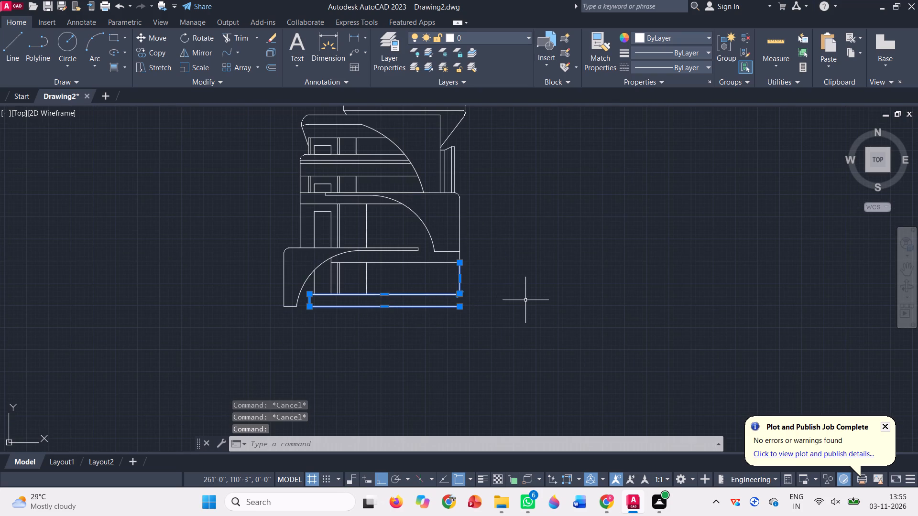
type("co")
key("space")
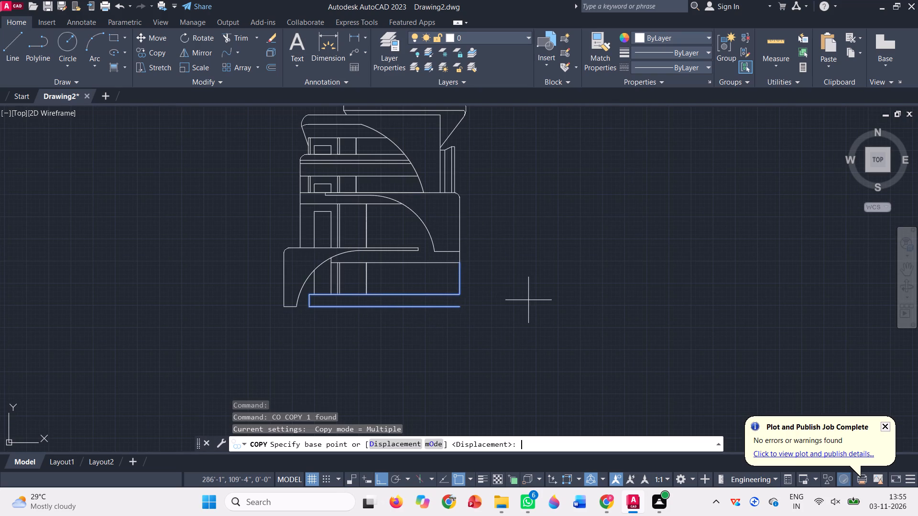
scroll(318, 303, "up", 4)
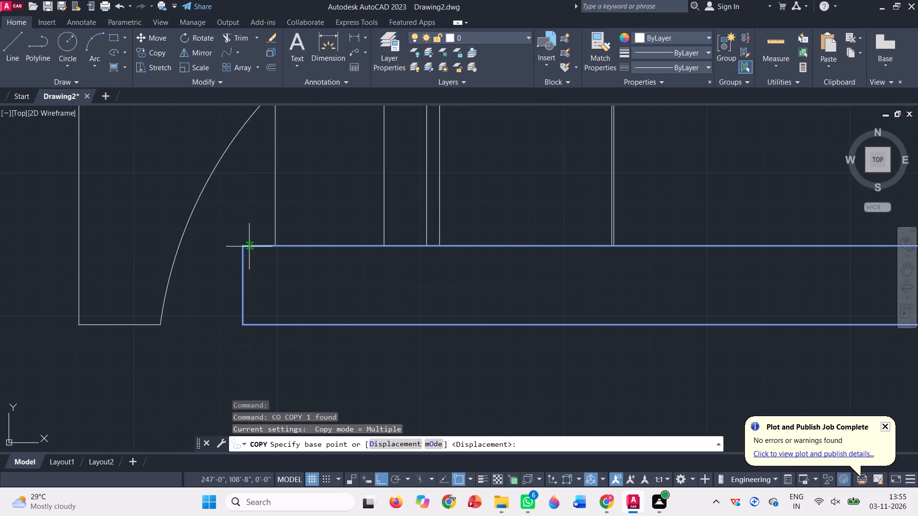
left_click(243, 247)
left_click(244, 325)
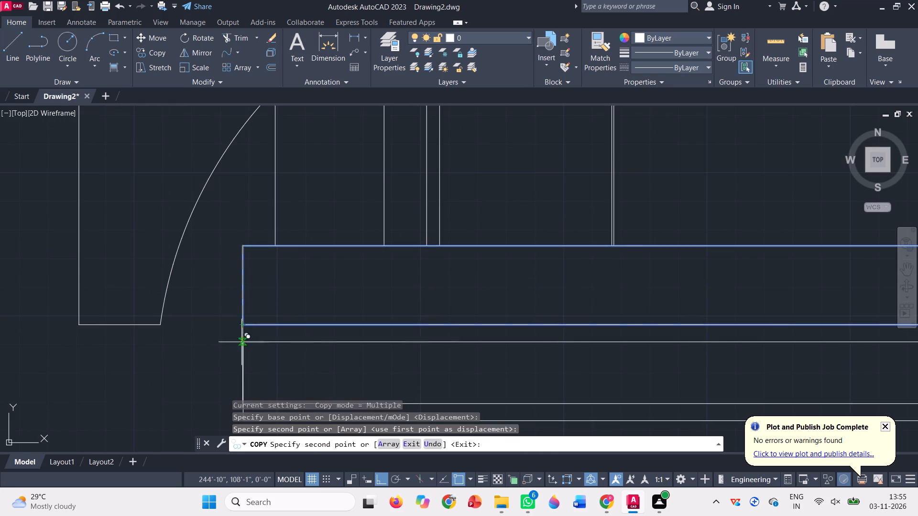
scroll(229, 312, "down", 4)
key("space")
Trim the original bottom edge's overshoot past the copied rounded corner at the base's right end.
key("space")
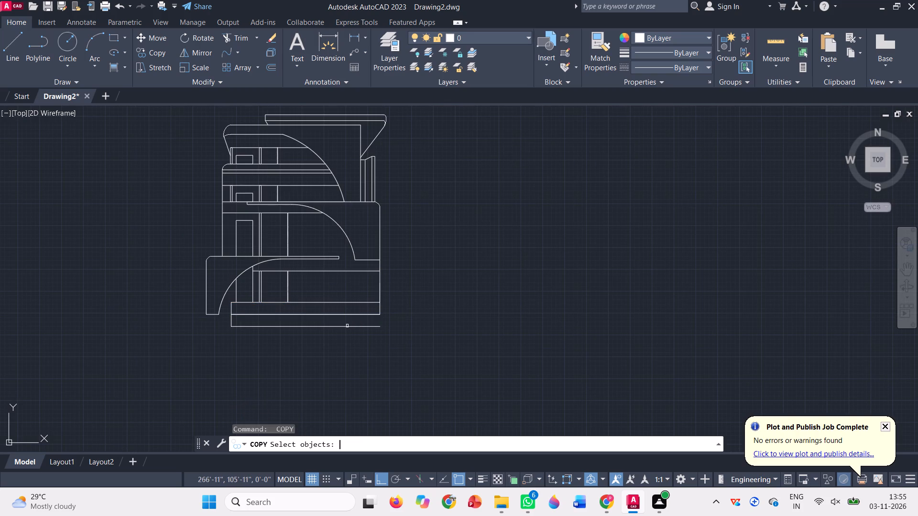
scroll(376, 301, "up", 4)
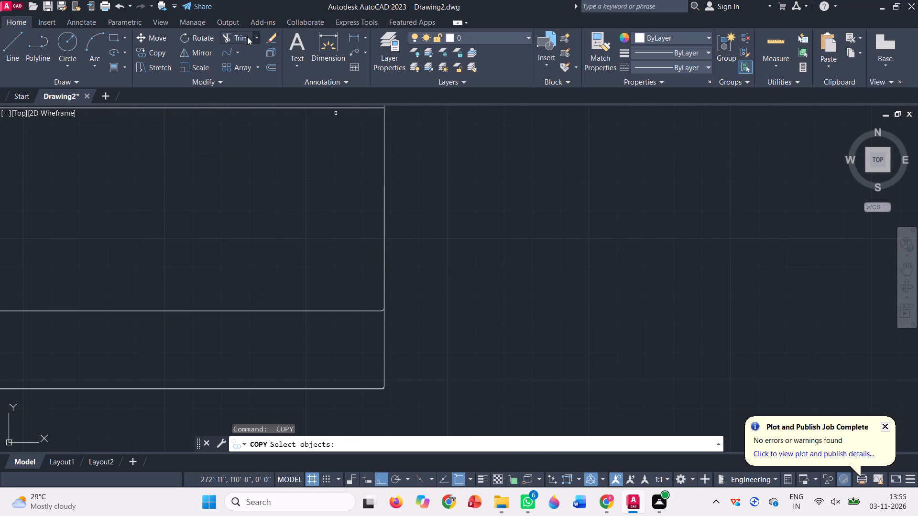
left_click(240, 36)
scroll(405, 408, "up", 3)
scroll(306, 328, "up", 2)
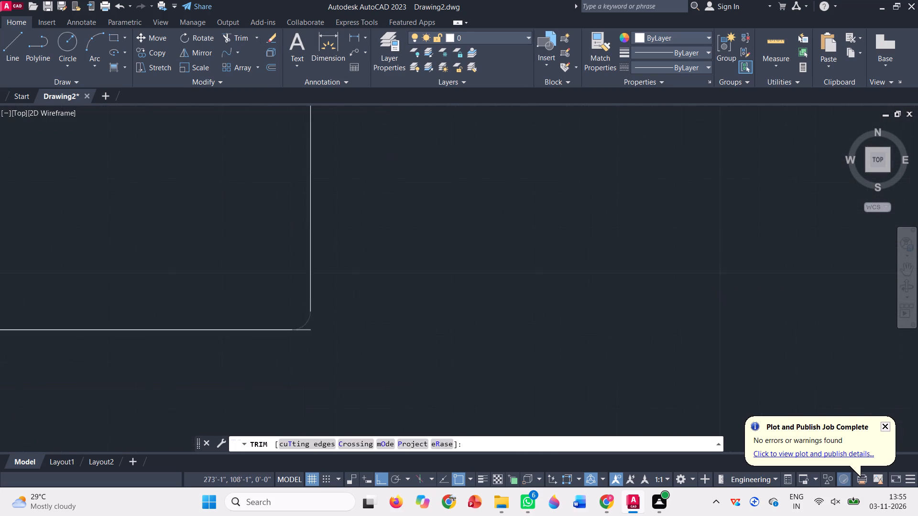
scroll(306, 328, "up", 1)
left_click(309, 325)
left_click(290, 351)
scroll(452, 312, "down", 8)
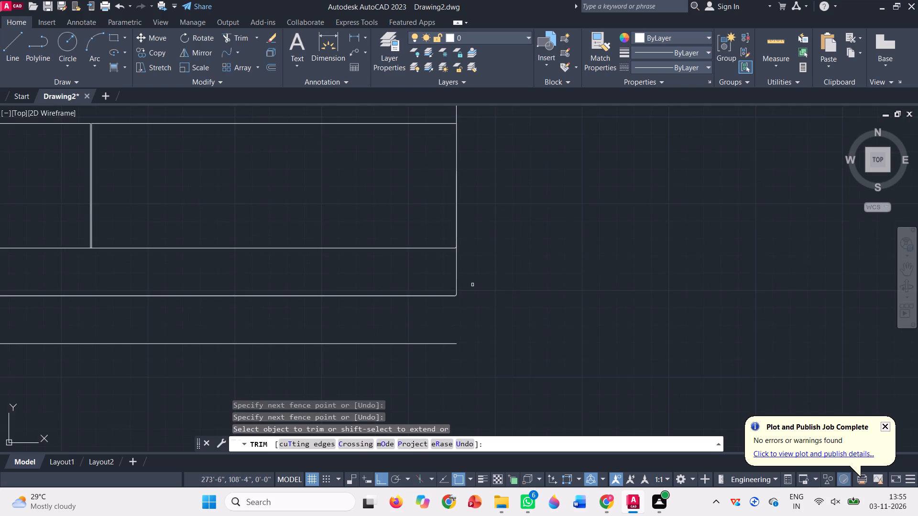
Trim away the copied outline's surplus left and bottom edges below the base.
scroll(474, 284, "down", 2)
scroll(218, 307, "up", 3)
left_click(265, 274)
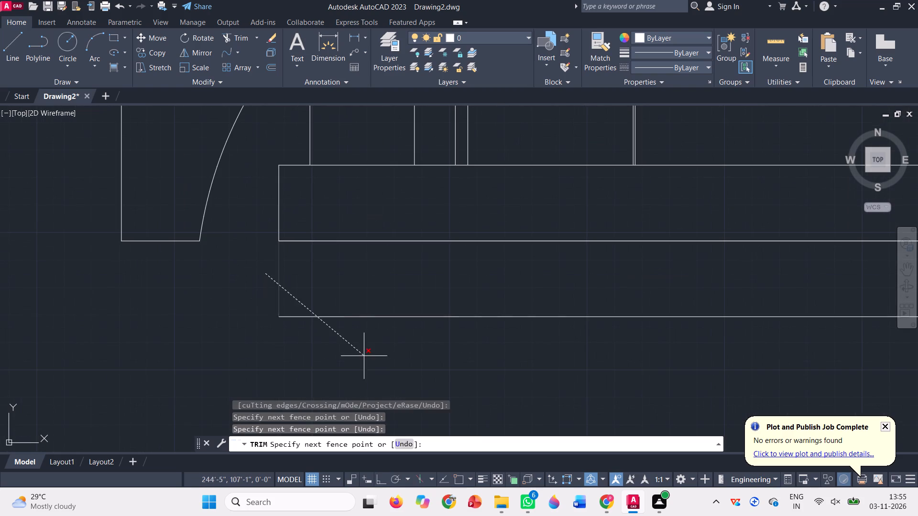
left_click(364, 356)
scroll(316, 349, "down", 4)
left_click(343, 333)
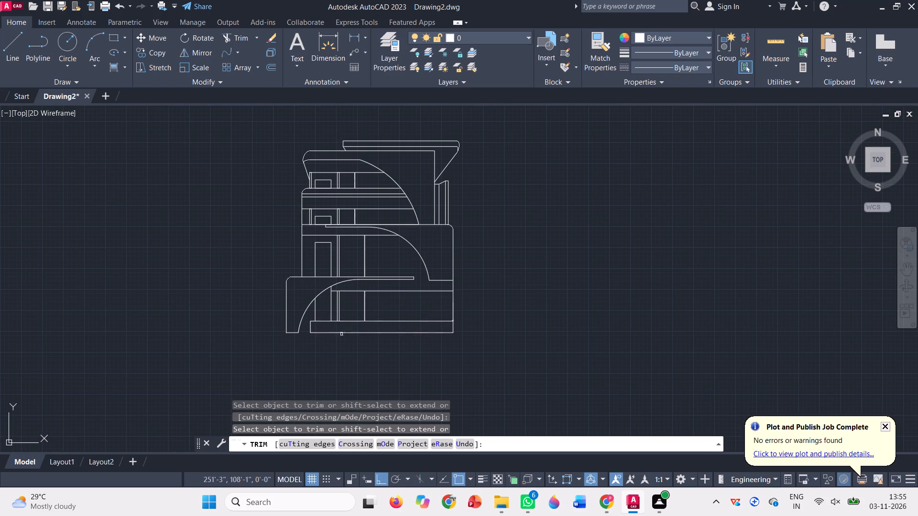
Trim the copied vertical wall line at the right end of the base.
scroll(467, 331, "up", 4)
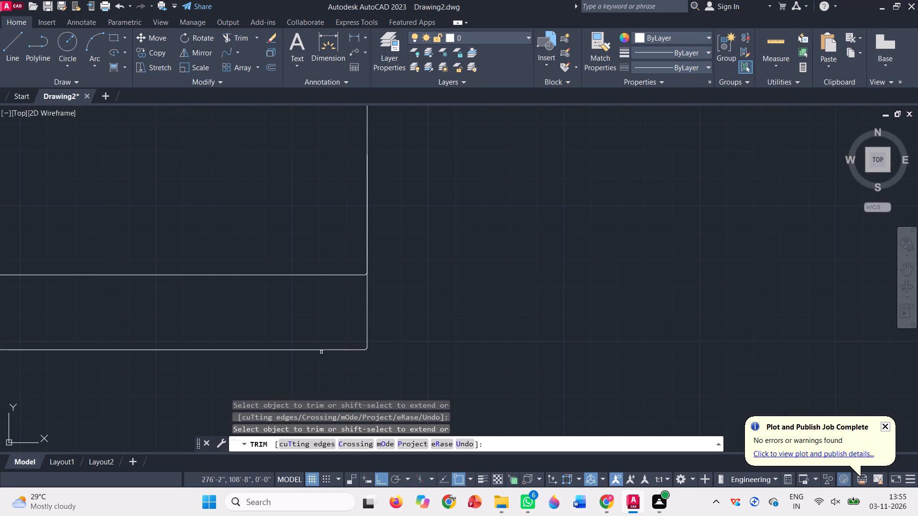
scroll(437, 337, "down", 3)
scroll(423, 324, "up", 2)
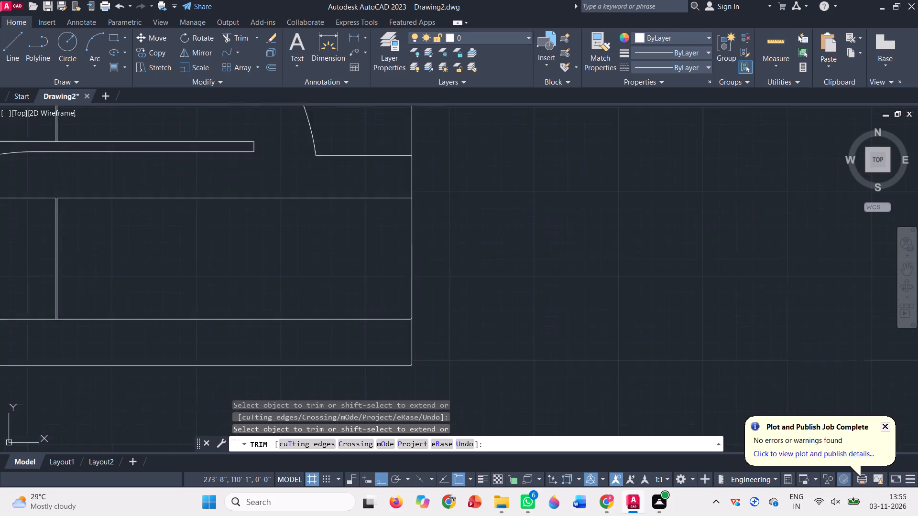
scroll(423, 324, "up", 2)
scroll(402, 319, "down", 2)
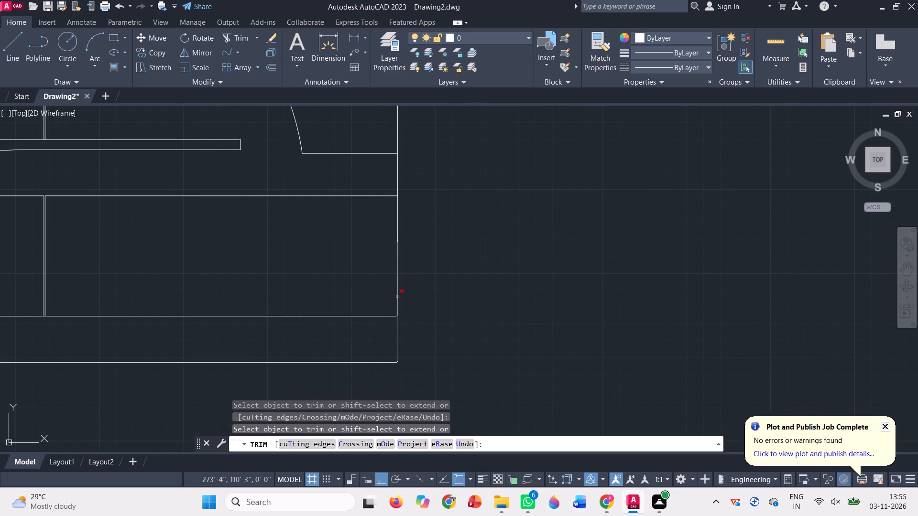
left_click(397, 297)
scroll(416, 299, "down", 2)
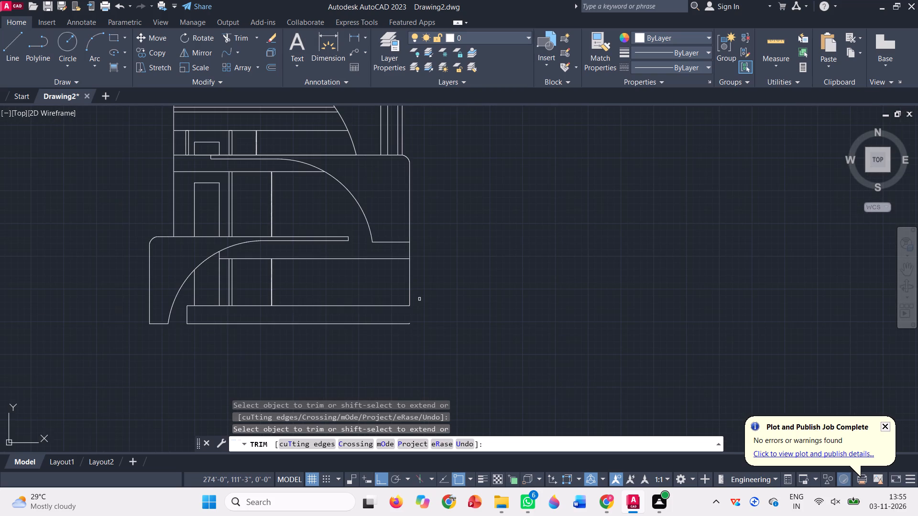
key("Escape")
Draw a vertical line closing the base's right end, from the bottom rounded corner up to the upper rounded corner.
key("l")
key("Return")
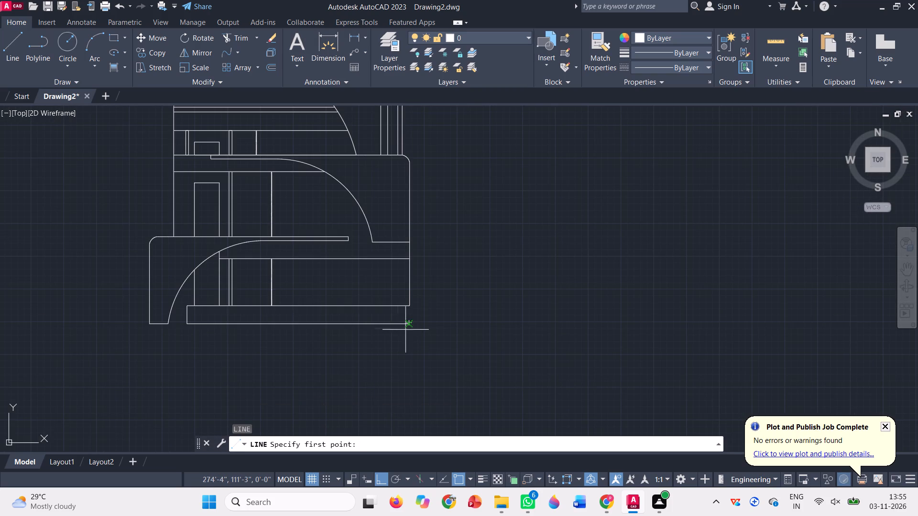
scroll(411, 327, "up", 6)
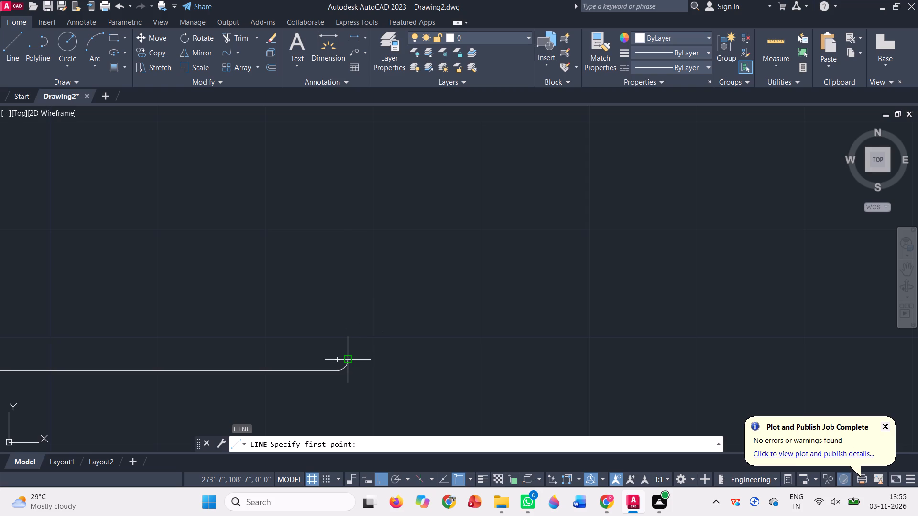
left_click(349, 362)
scroll(373, 389, "down", 2)
scroll(363, 258, "up", 1)
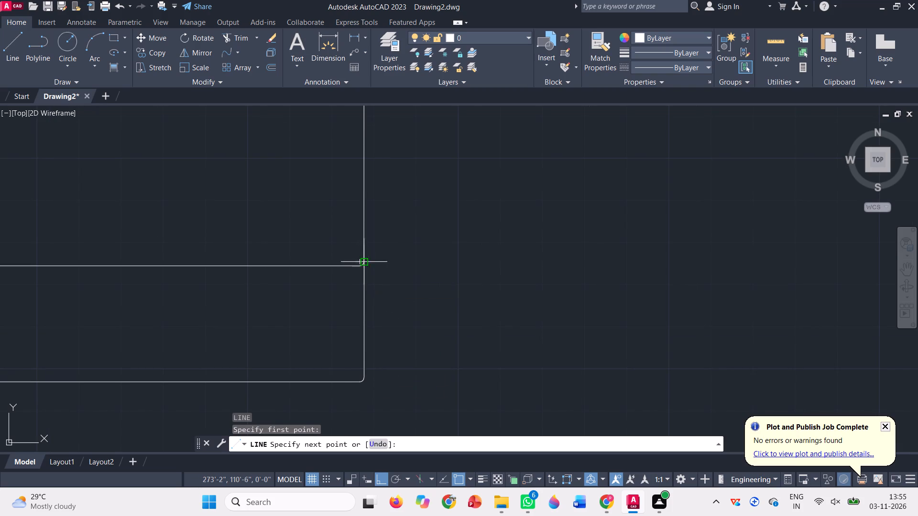
scroll(363, 258, "up", 2)
left_click(360, 273)
scroll(403, 276, "down", 4)
key("space")
scroll(414, 291, "down", 2)
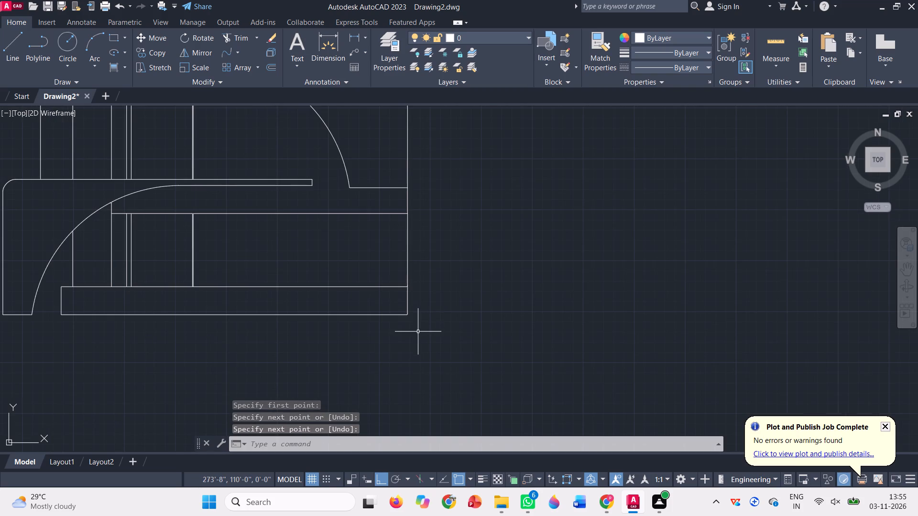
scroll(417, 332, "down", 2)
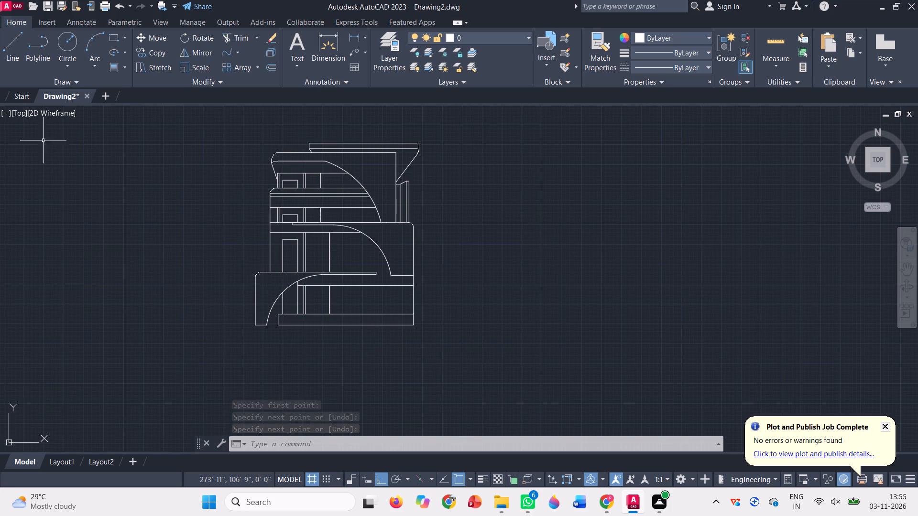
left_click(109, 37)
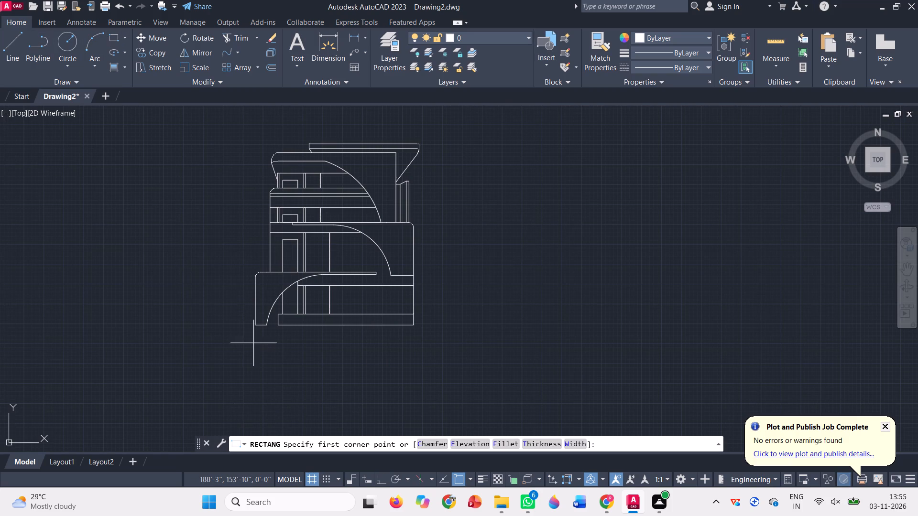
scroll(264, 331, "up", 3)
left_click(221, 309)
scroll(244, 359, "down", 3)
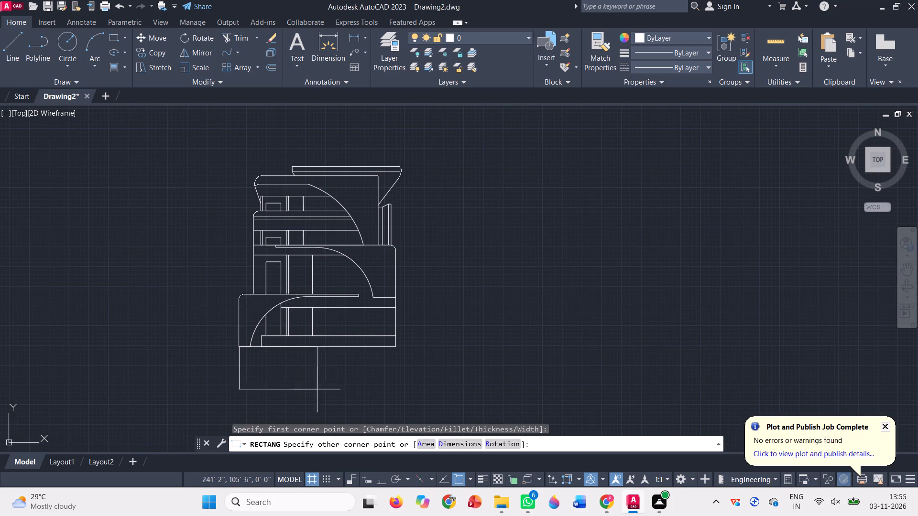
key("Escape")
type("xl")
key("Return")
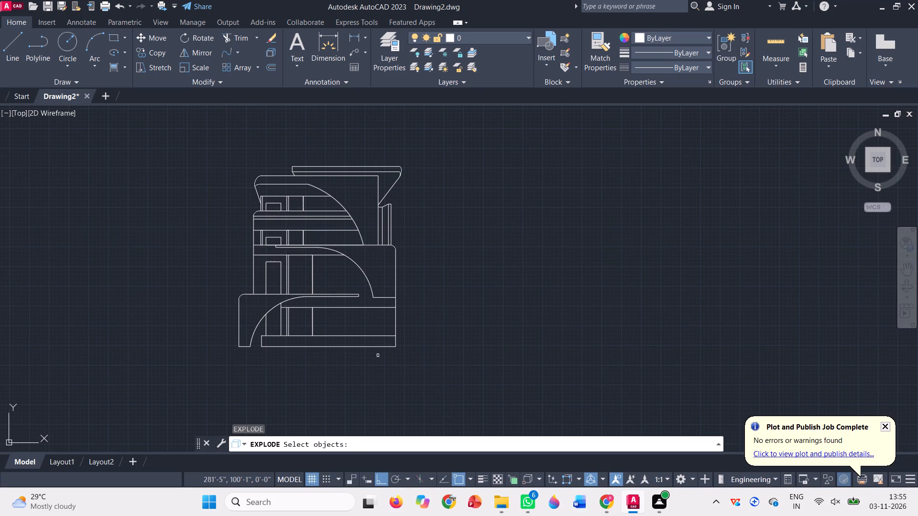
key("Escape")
Draw vertical construction lines through the building's right wall and its left outer wall, extending below the base.
key("x")
key("l")
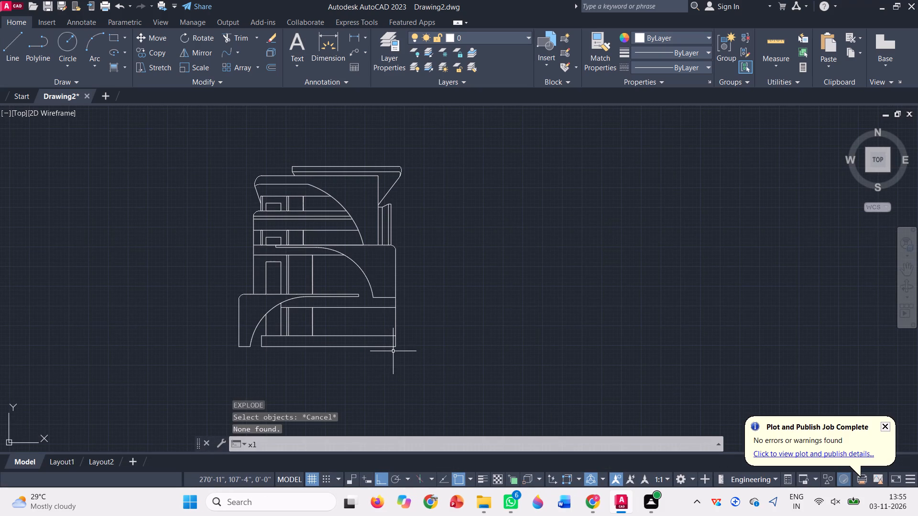
key("Return")
scroll(399, 346, "up", 3)
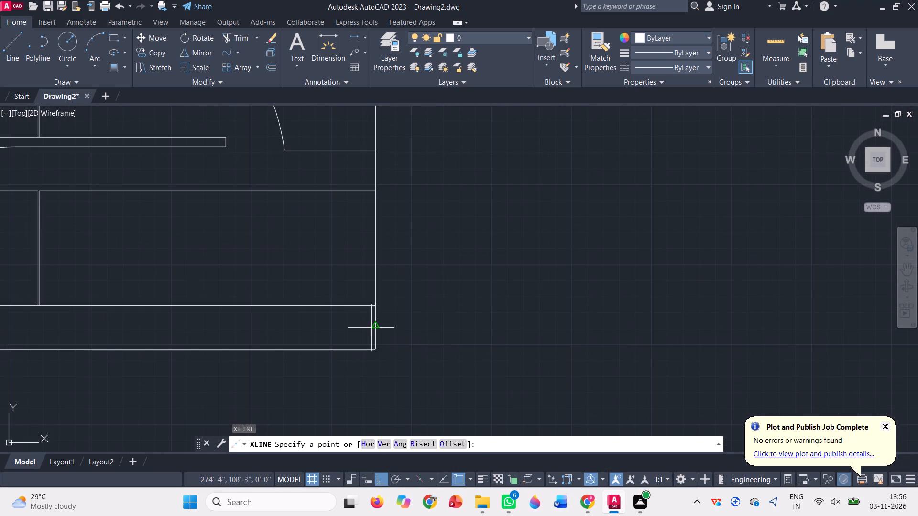
left_click(378, 323)
left_click(376, 377)
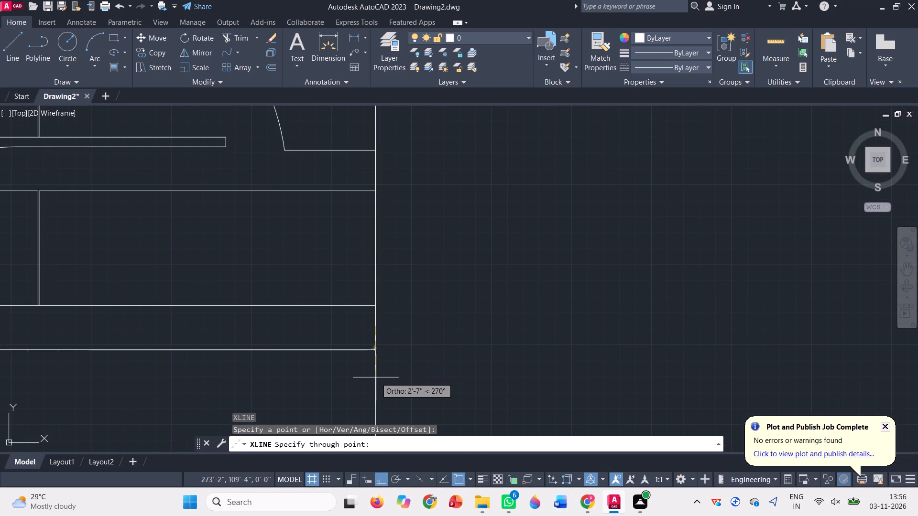
key("space")
scroll(430, 287, "down", 2)
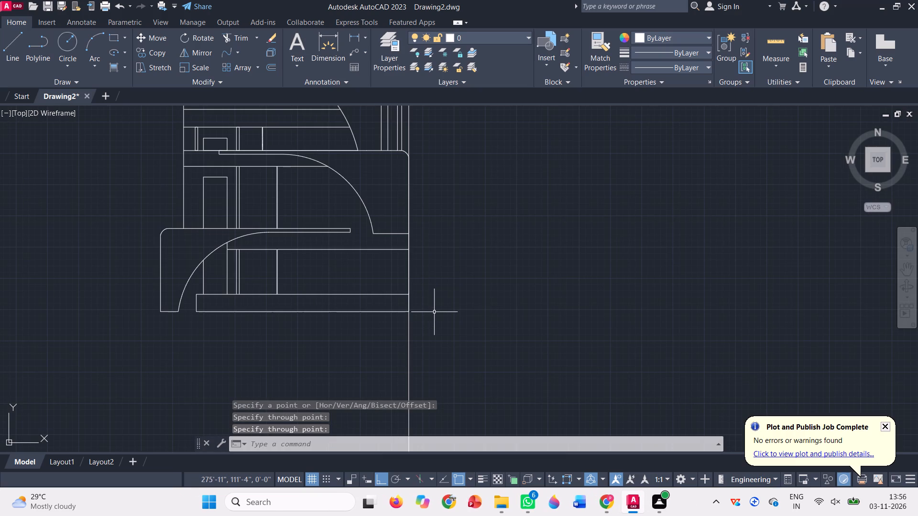
type("xl")
key("Return")
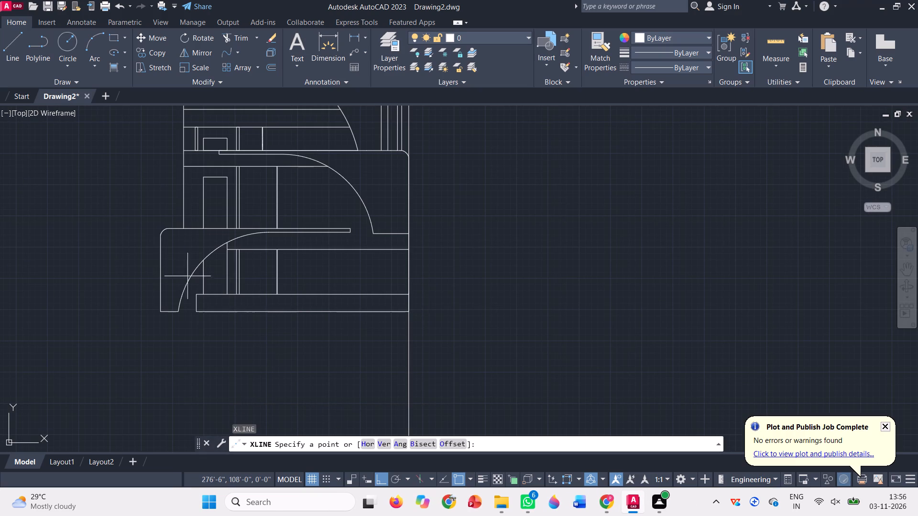
left_click(160, 274)
left_click(167, 358)
key("space")
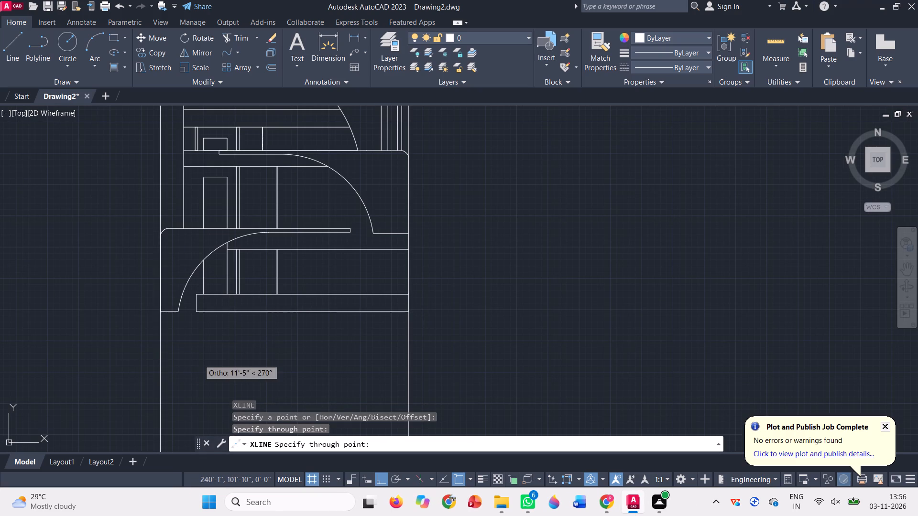
Draw a rectangle just below the building, starting on the left construction line and ending short of the right one.
left_click(112, 38)
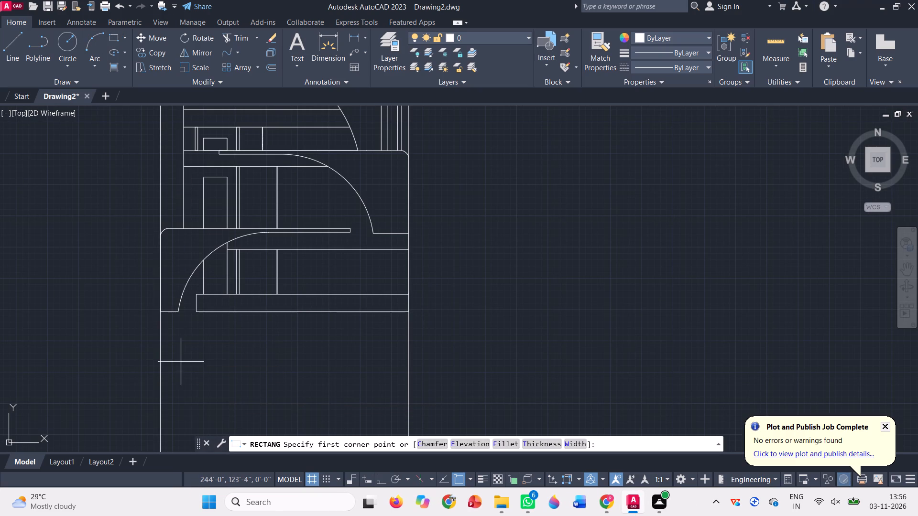
left_click(161, 320)
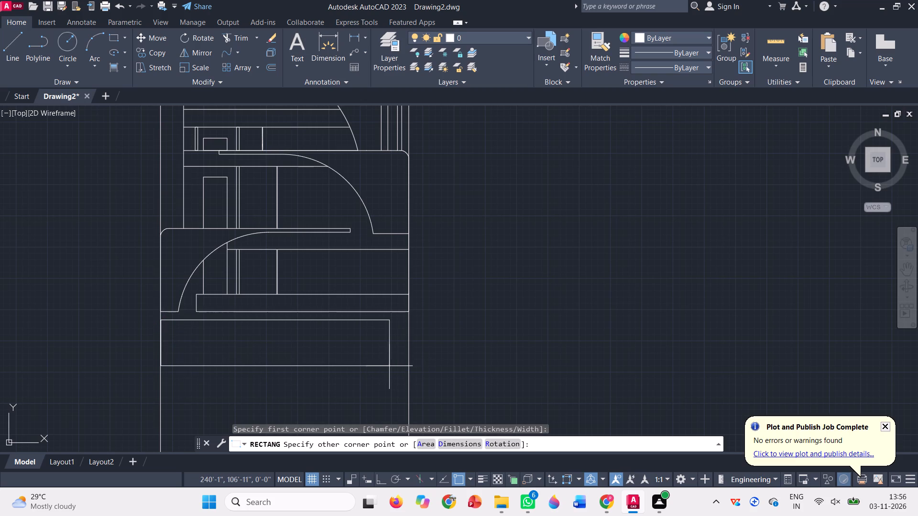
left_click(361, 365)
scroll(427, 299, "down", 2)
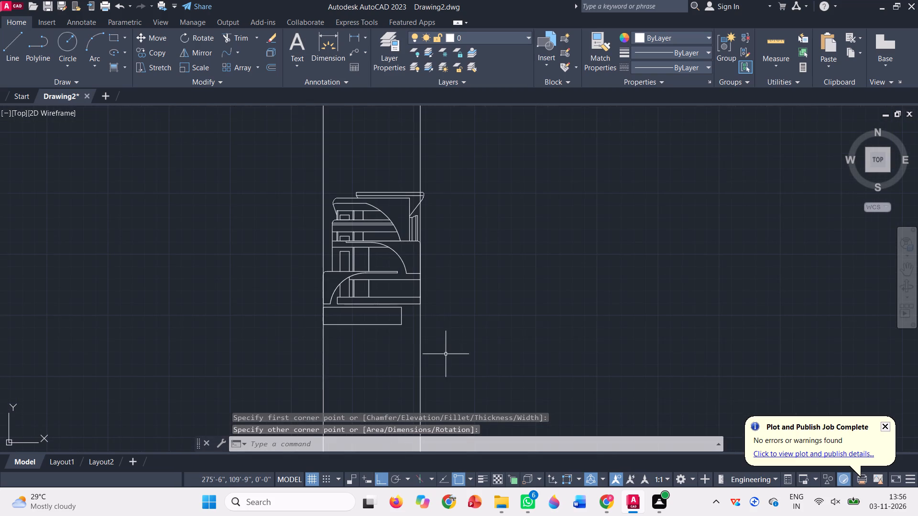
Erase both vertical construction lines.
left_click(445, 354)
left_click(284, 355)
key("Delete")
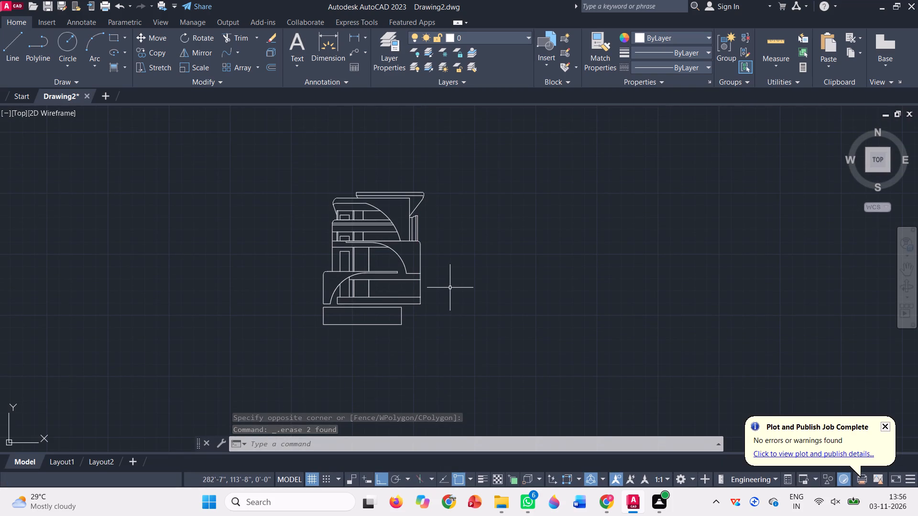
Draw a horizontal construction line through the bottom edge of the rectangular block beneath the building.
scroll(450, 288, "up", 1)
left_click(369, 330)
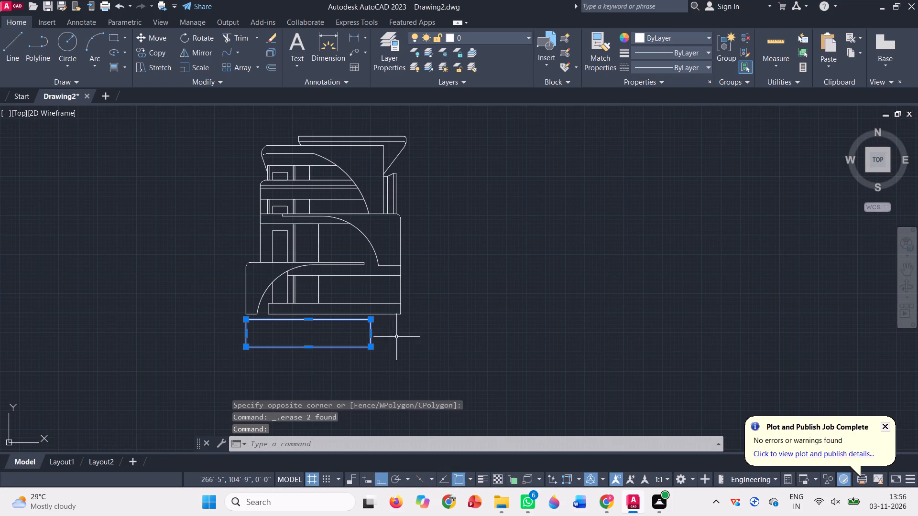
key("Escape")
key("x")
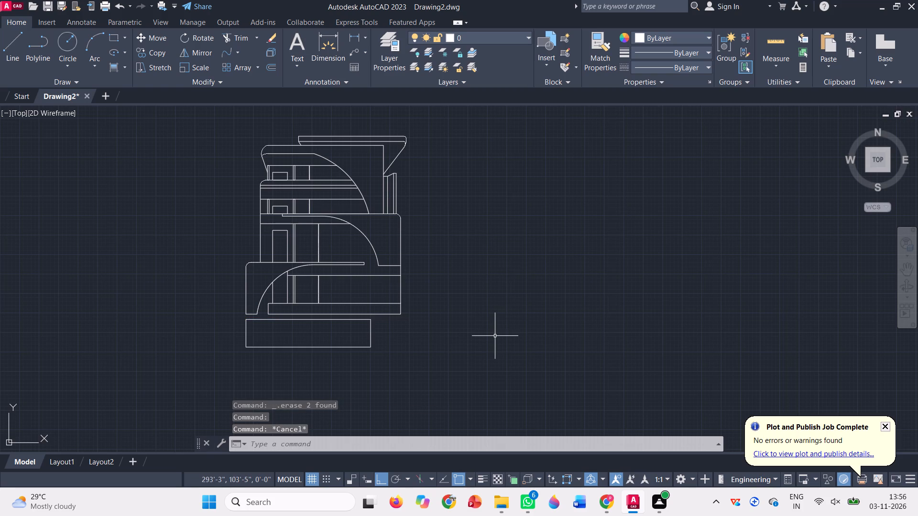
key("l")
key("Return")
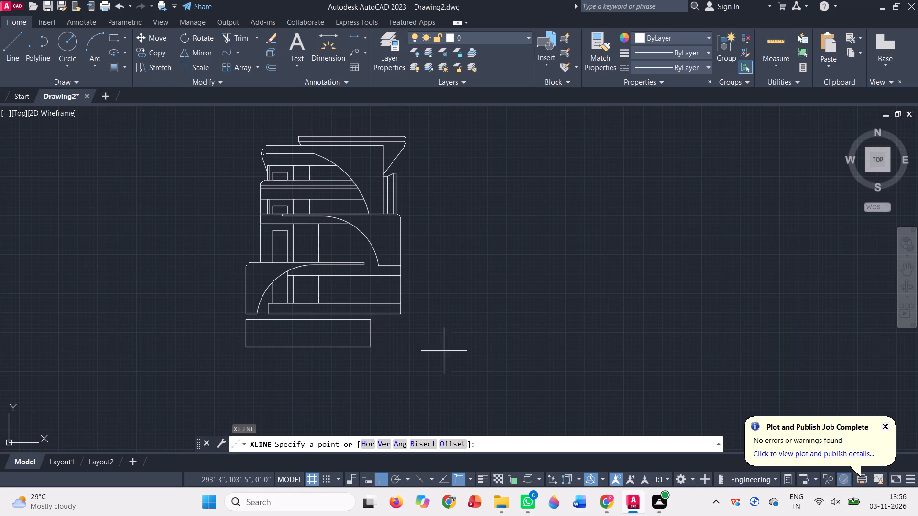
left_click(369, 349)
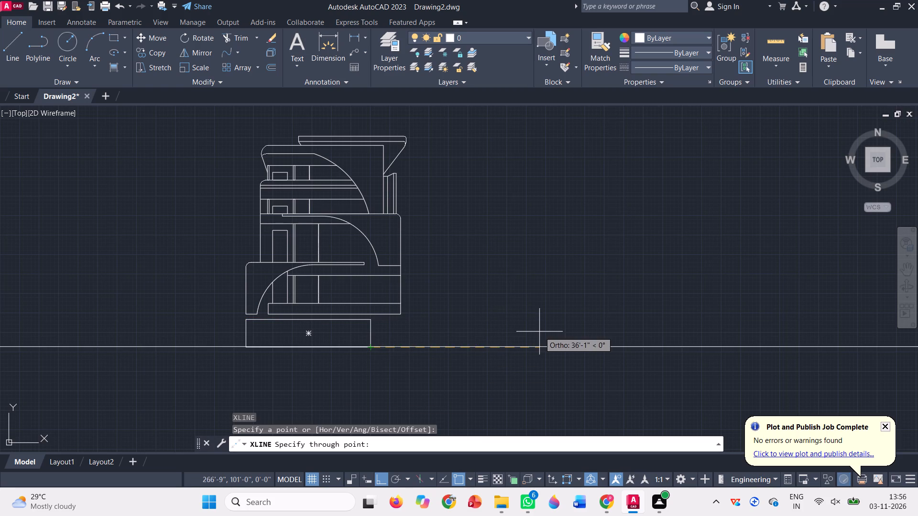
left_click(540, 332)
key("space")
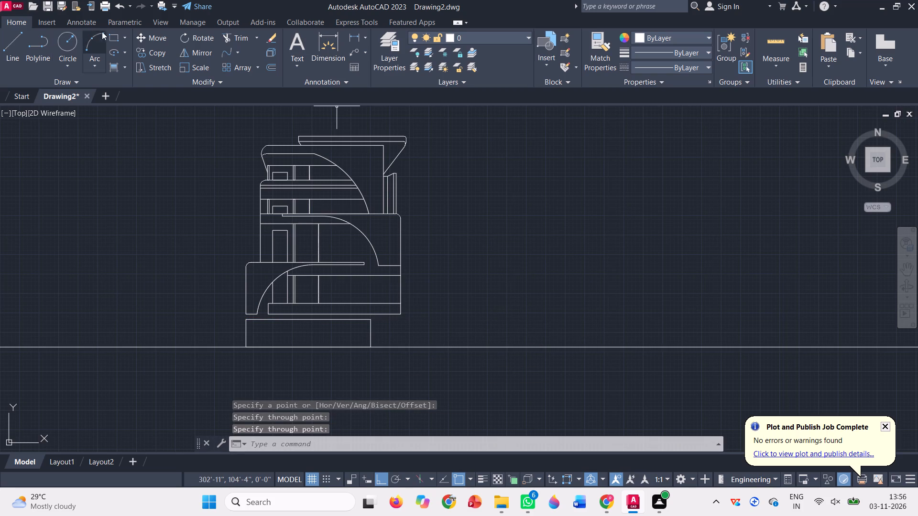
Draw a longer rectangle from the block's upper-left corner down to the construction line, ending beyond the building's right wall.
left_click(112, 33)
left_click(244, 320)
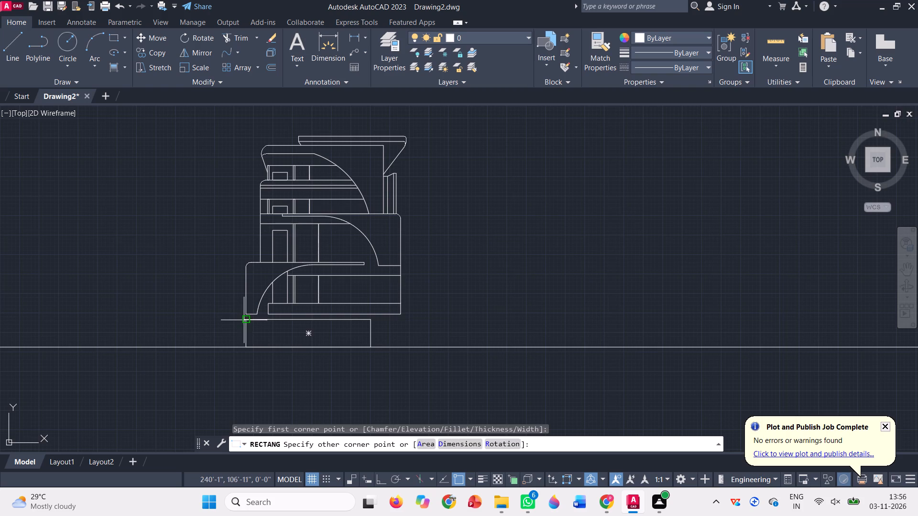
left_click(424, 347)
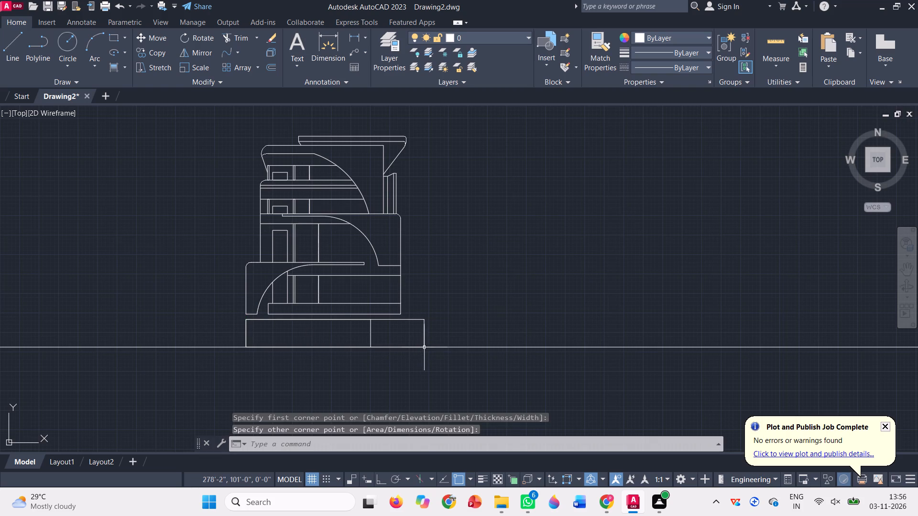
Erase the shorter original rectangle and the horizontal construction line, keeping the longer block.
left_click(379, 334)
left_click(359, 335)
left_click(525, 366)
left_click(459, 284)
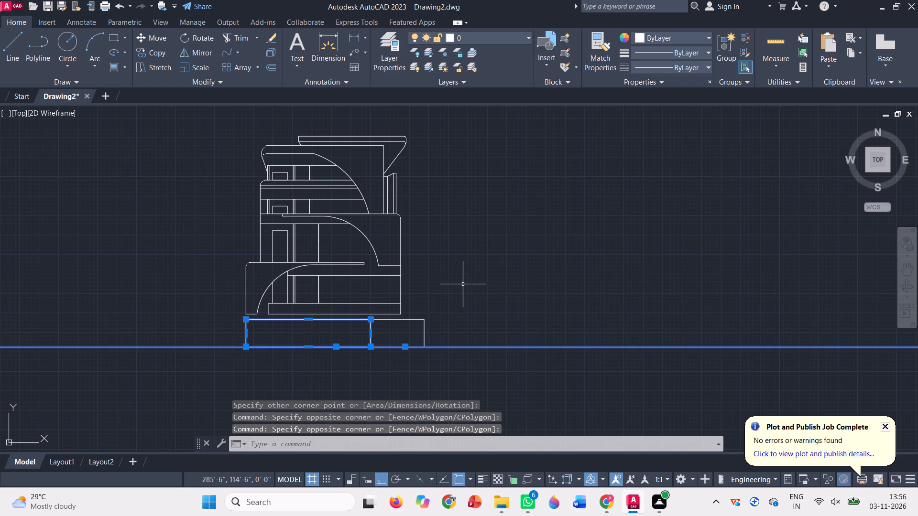
key("Delete")
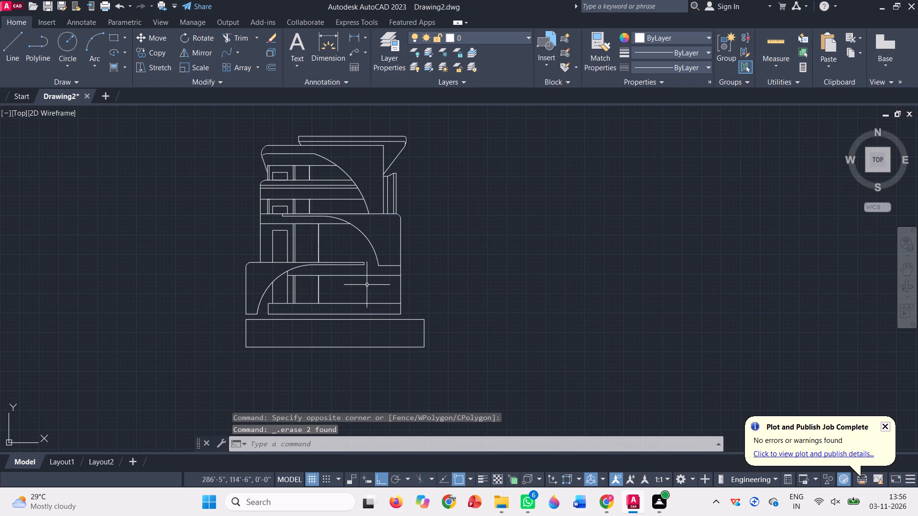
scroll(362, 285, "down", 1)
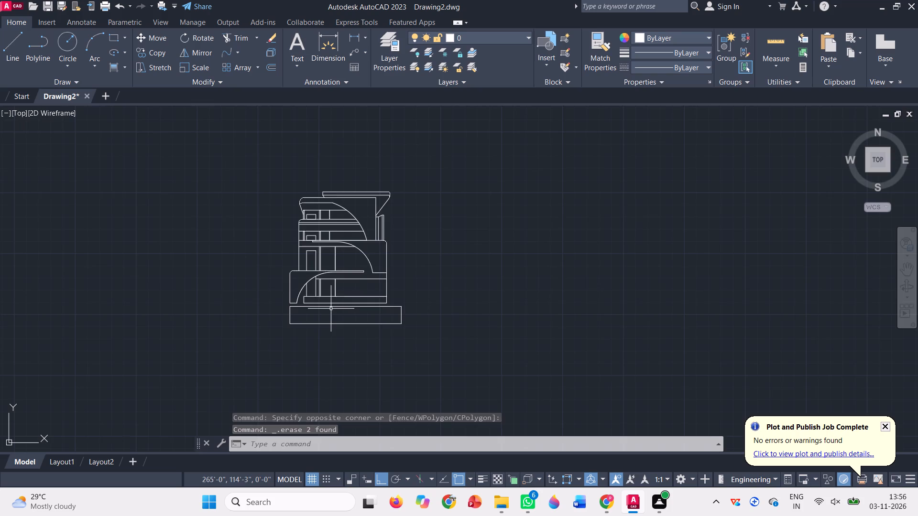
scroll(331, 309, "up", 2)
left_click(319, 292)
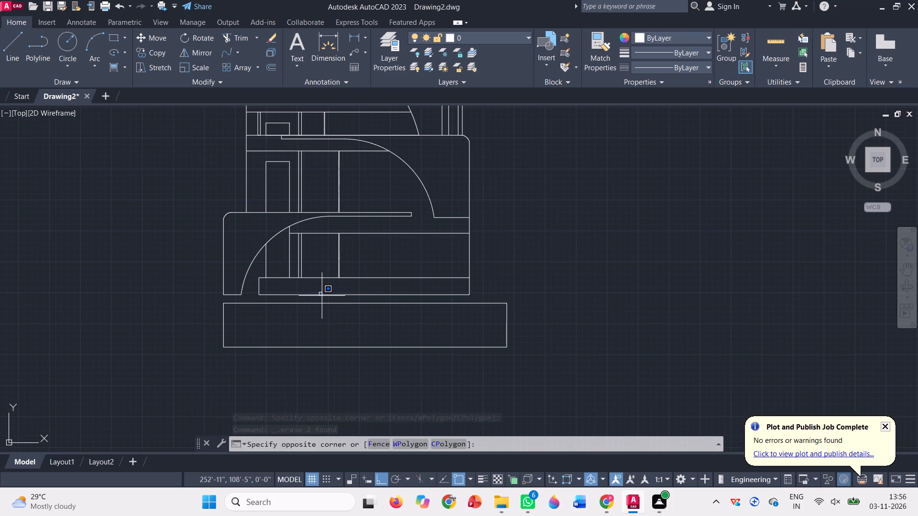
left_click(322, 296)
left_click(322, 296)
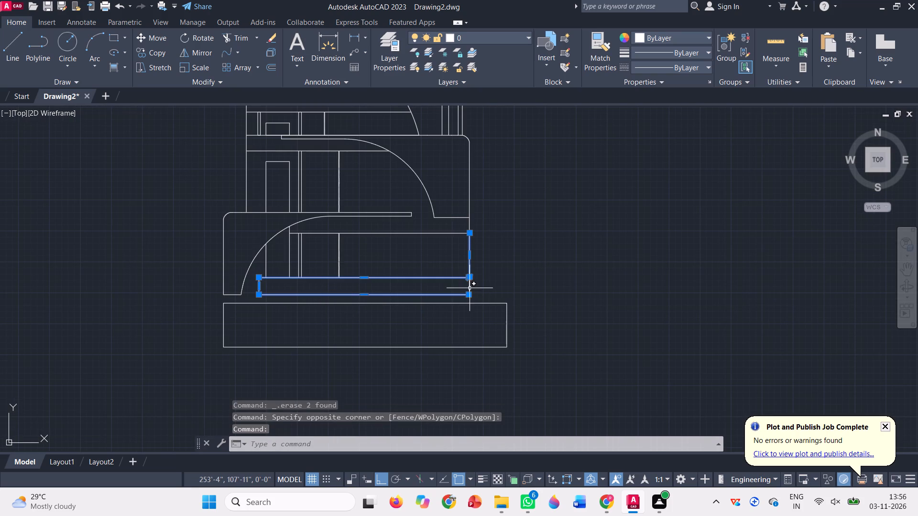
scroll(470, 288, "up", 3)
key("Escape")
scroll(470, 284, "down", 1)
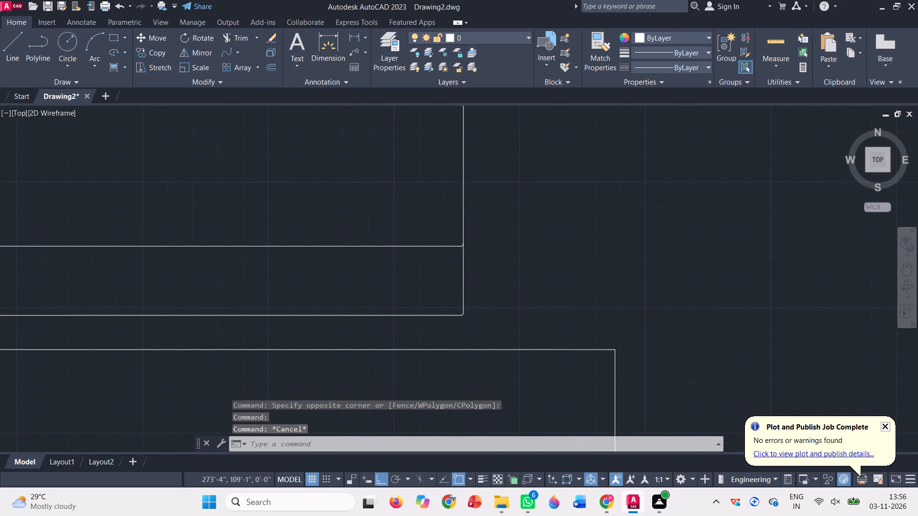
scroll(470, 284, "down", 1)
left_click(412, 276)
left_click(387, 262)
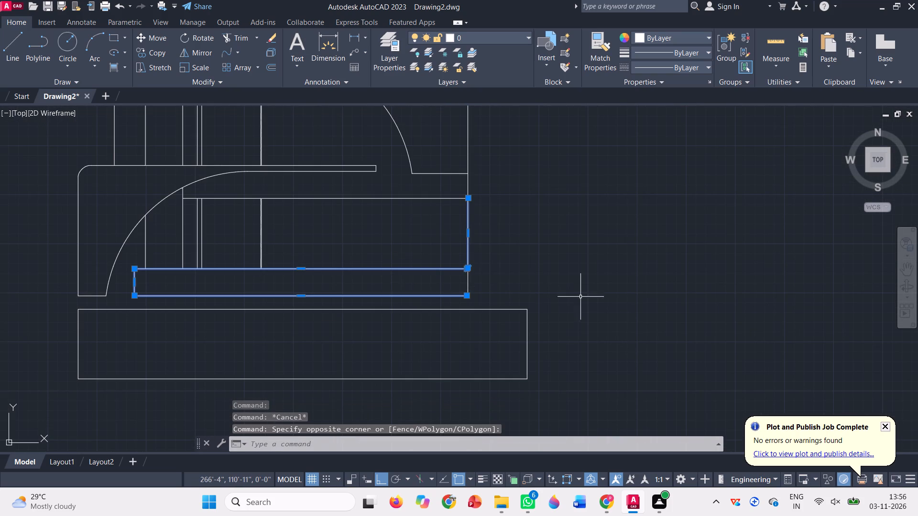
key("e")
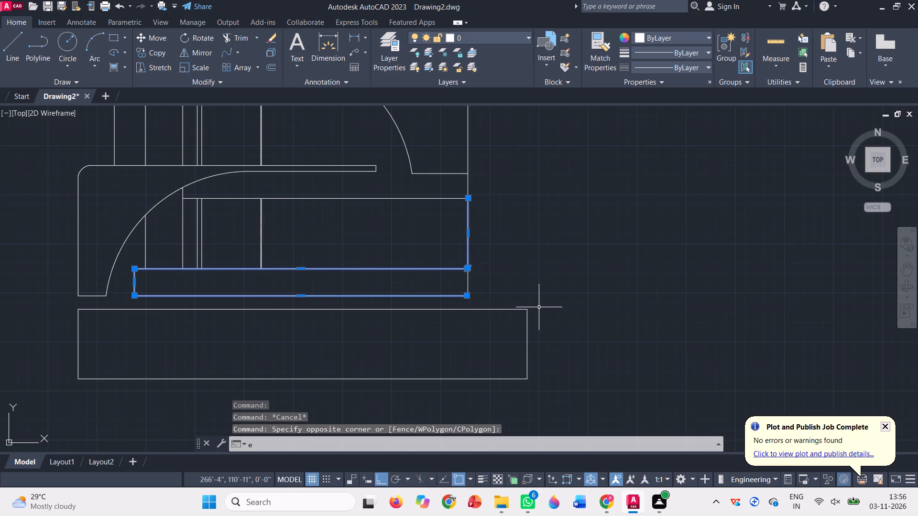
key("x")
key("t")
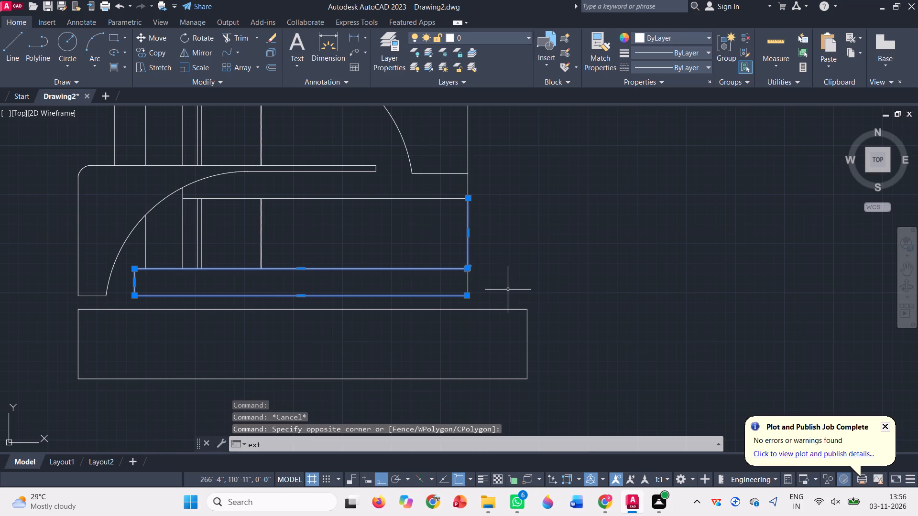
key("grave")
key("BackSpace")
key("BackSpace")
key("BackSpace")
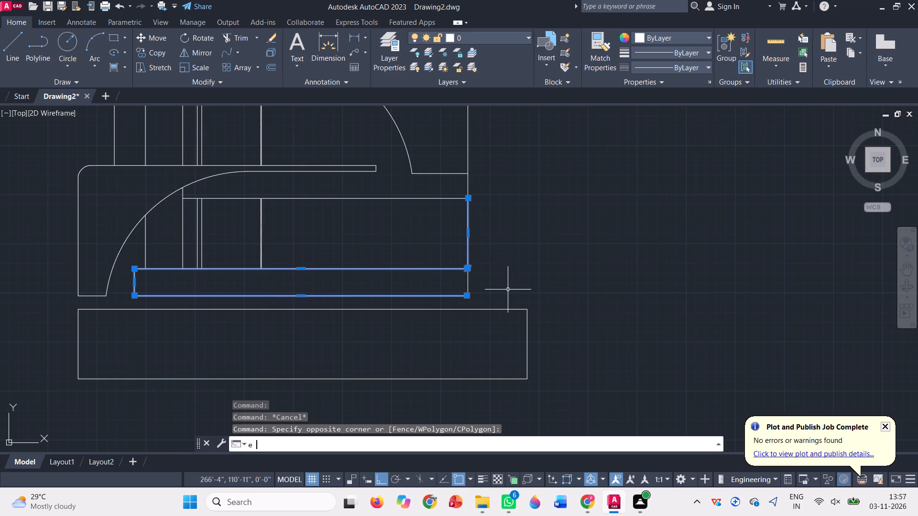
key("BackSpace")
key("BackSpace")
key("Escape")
Explode the base strip's polyline at the bottom of the building into separate segments.
type("ex")
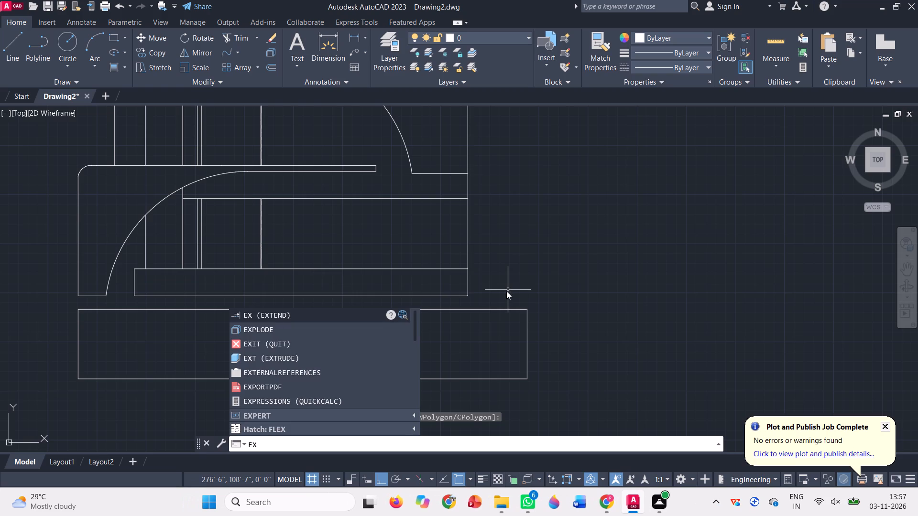
left_click(332, 325)
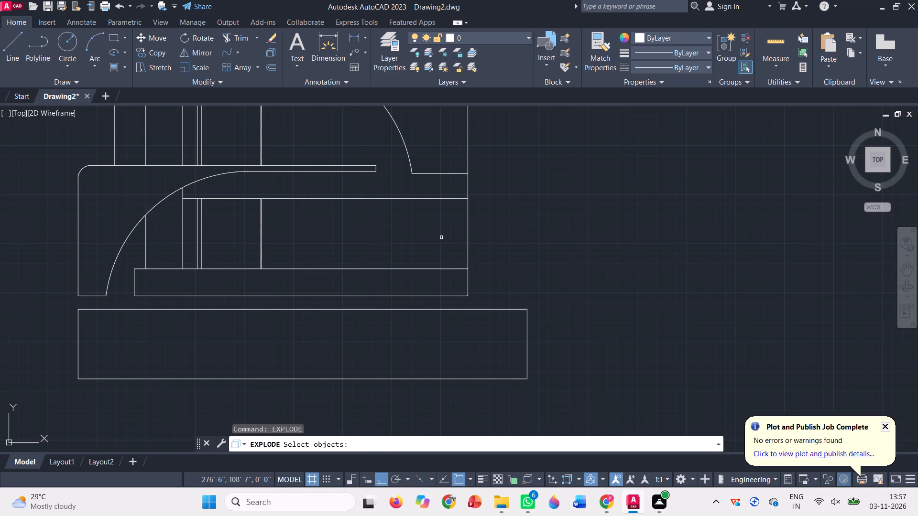
left_click(440, 271)
left_click(432, 264)
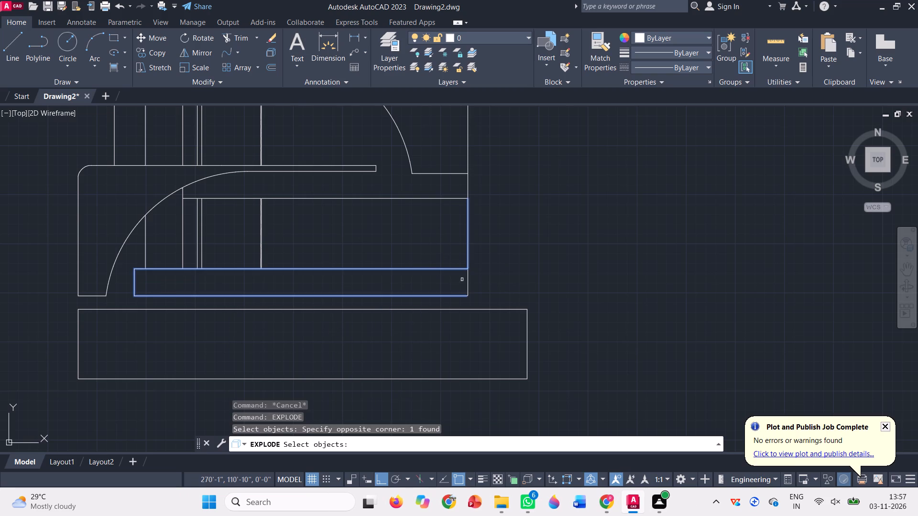
key("space")
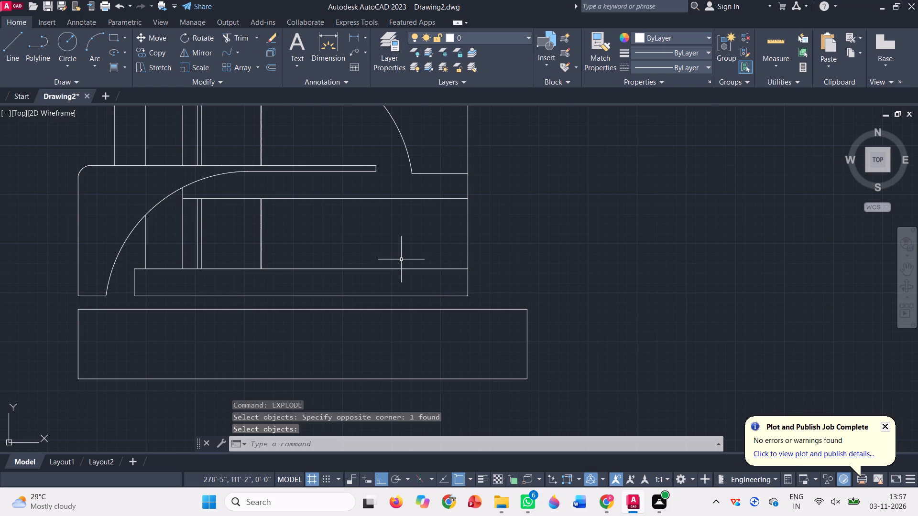
Move the base strip's bottom line, rounded right corner and right end line straight down onto the block's top edge.
left_click(406, 271)
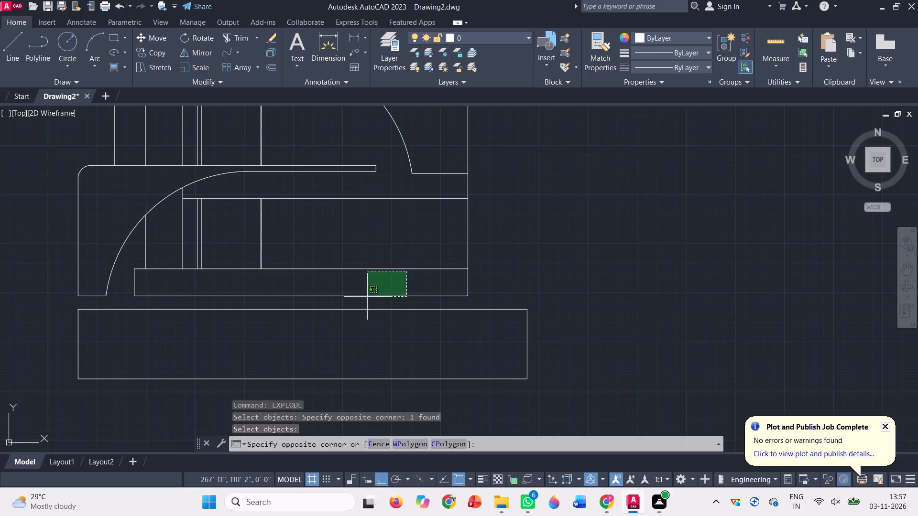
left_click(365, 298)
left_click(469, 282)
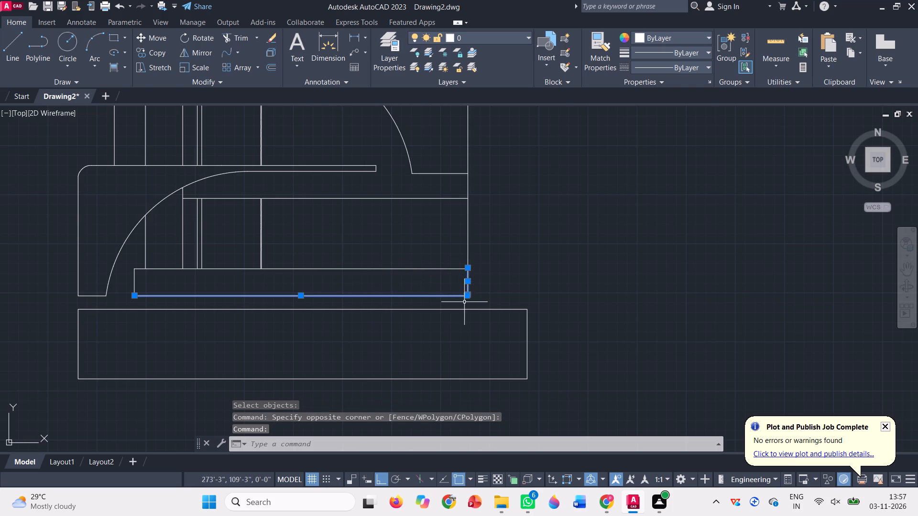
scroll(465, 300, "up", 8)
left_click(486, 232)
left_click(436, 180)
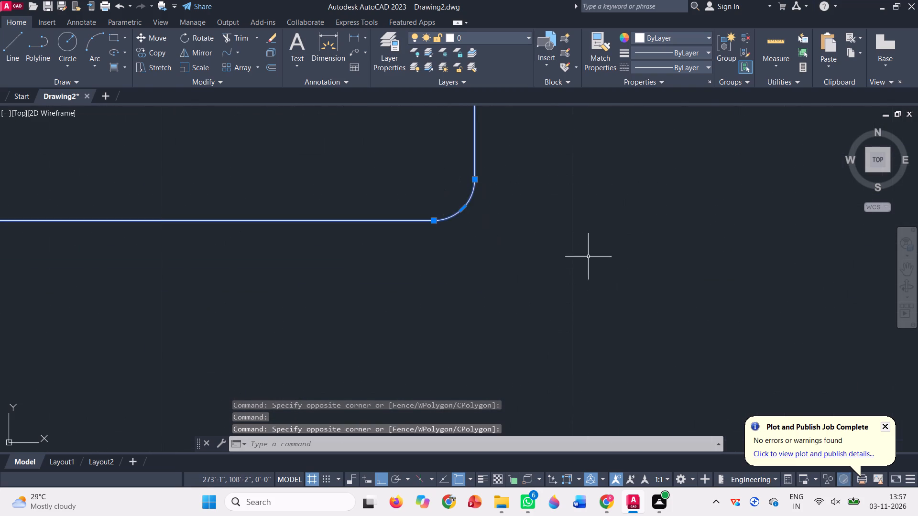
scroll(589, 247, "down", 6)
scroll(375, 250, "down", 3)
type("m")
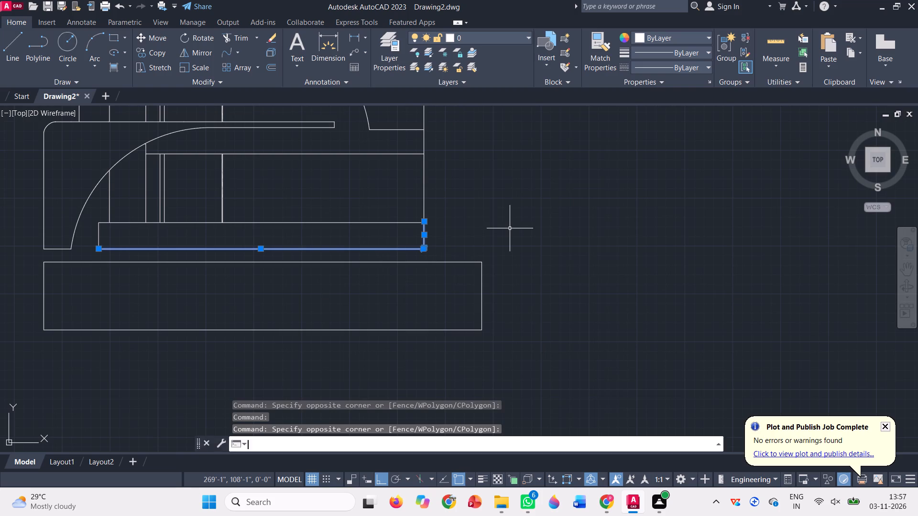
key("space")
scroll(104, 254, "up", 3)
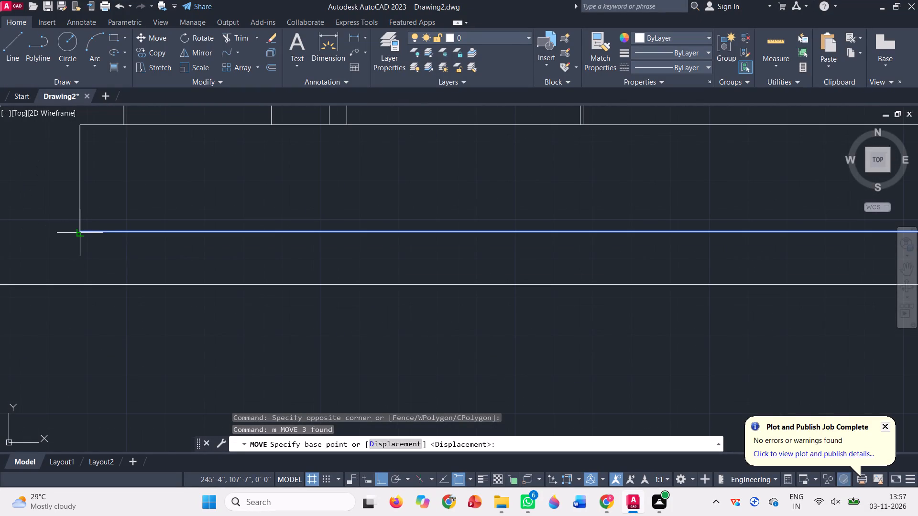
scroll(78, 232, "up", 4)
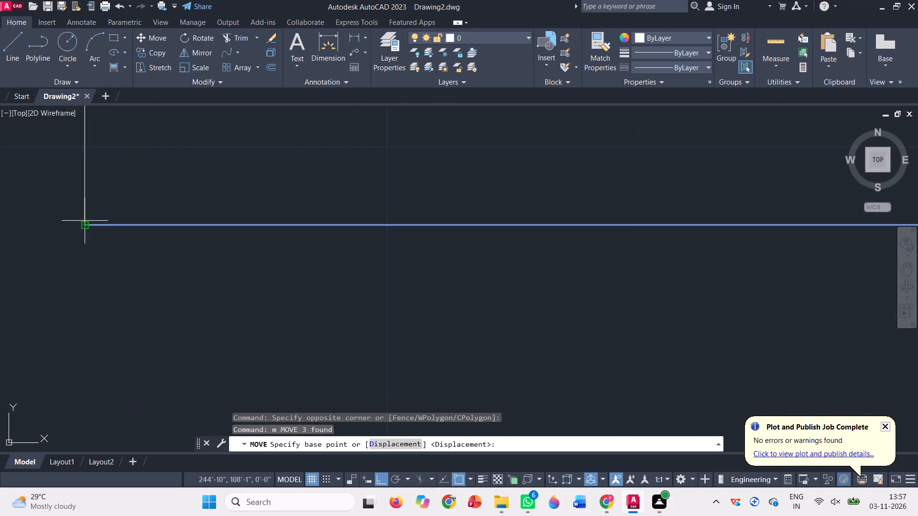
left_click(85, 227)
scroll(90, 217, "down", 4)
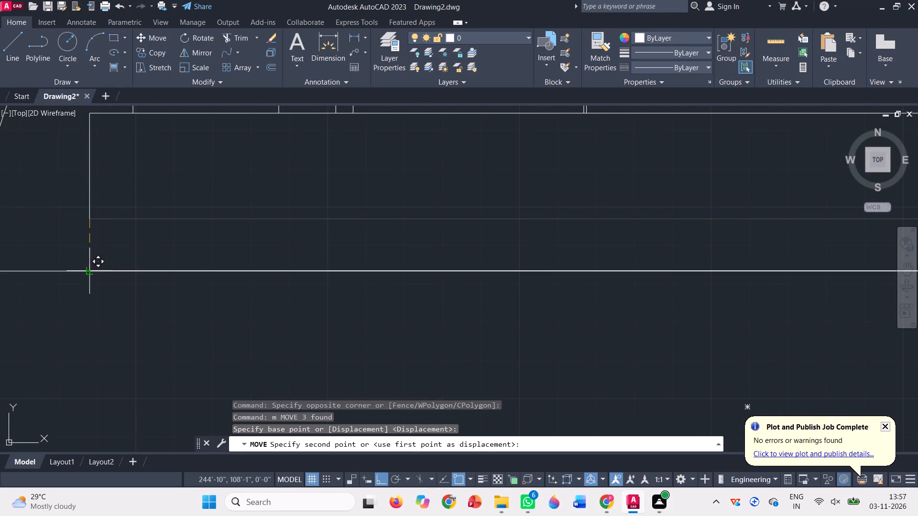
left_click(90, 271)
key("space")
scroll(115, 312, "down", 3)
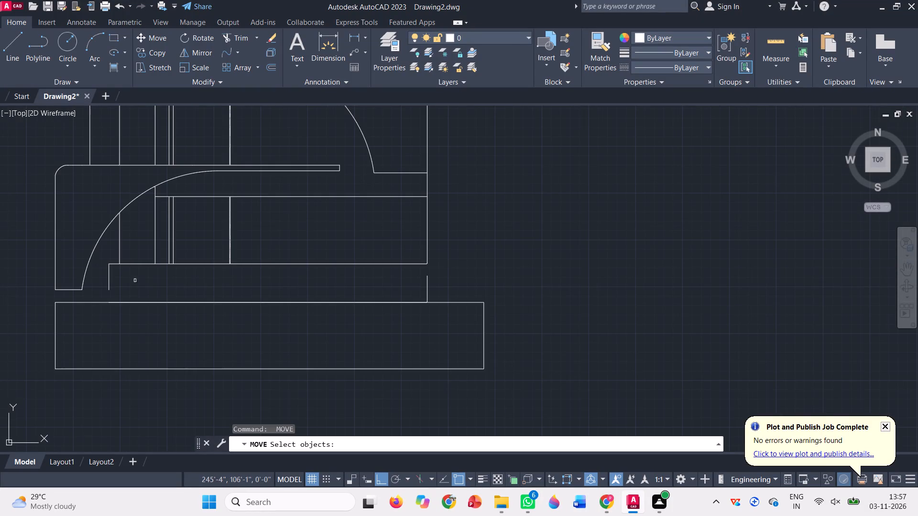
key("Escape")
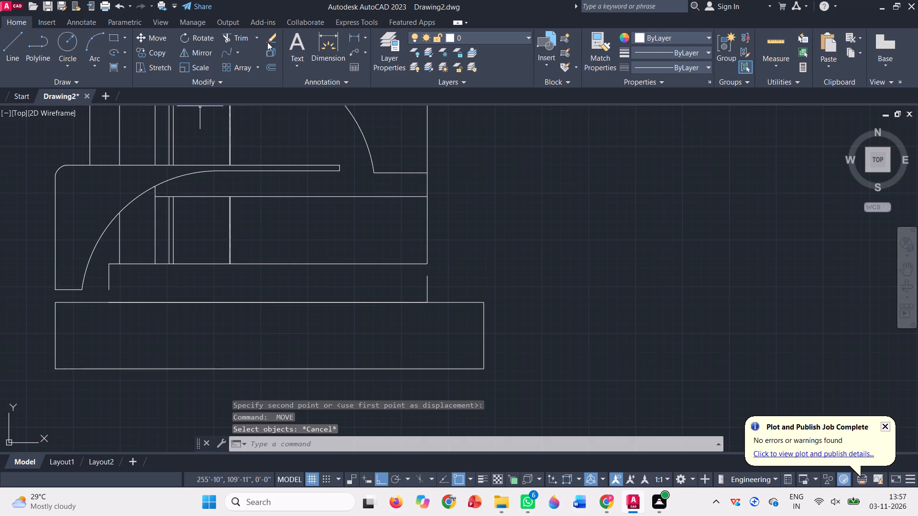
Extend the base strip's left vertical line down to the top edge of the block.
left_click(256, 42)
left_click(255, 84)
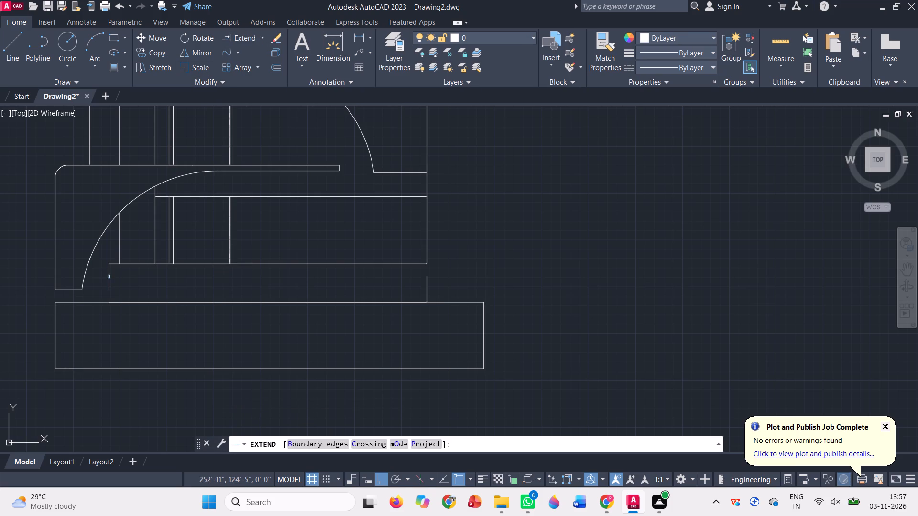
left_click(102, 277)
left_click(131, 279)
key("Escape")
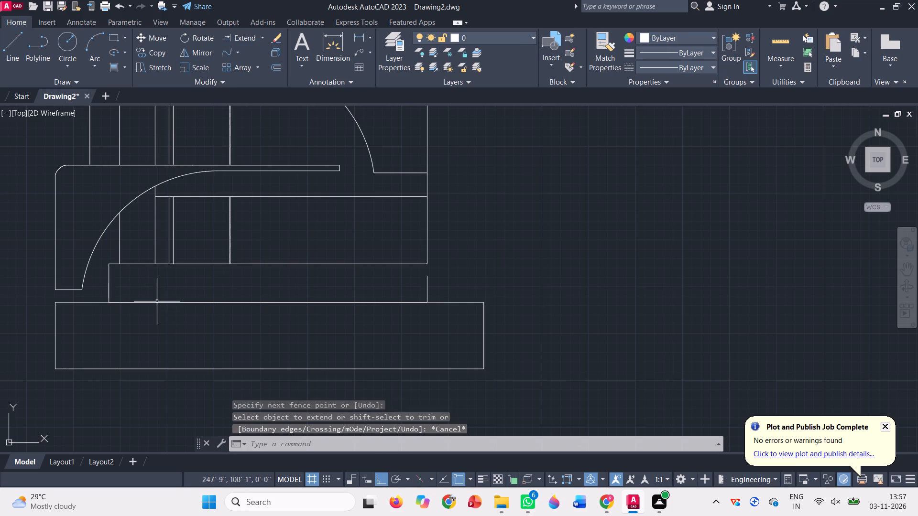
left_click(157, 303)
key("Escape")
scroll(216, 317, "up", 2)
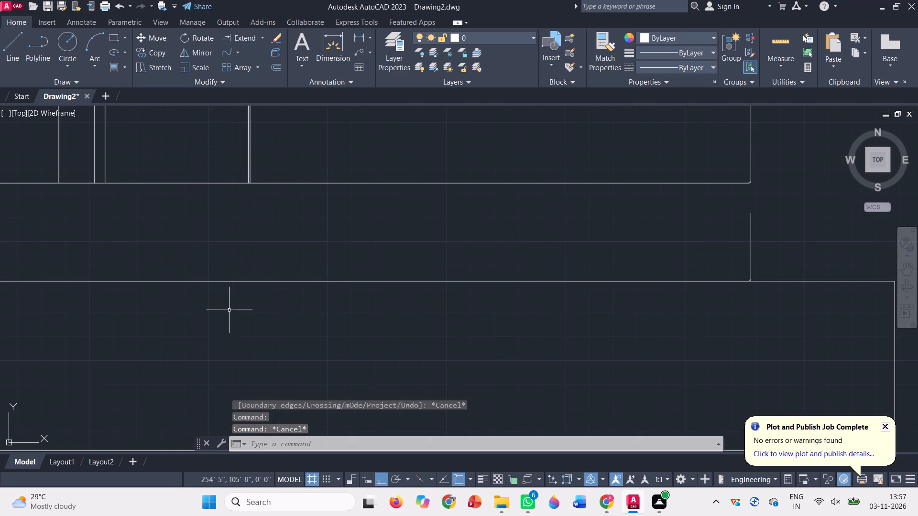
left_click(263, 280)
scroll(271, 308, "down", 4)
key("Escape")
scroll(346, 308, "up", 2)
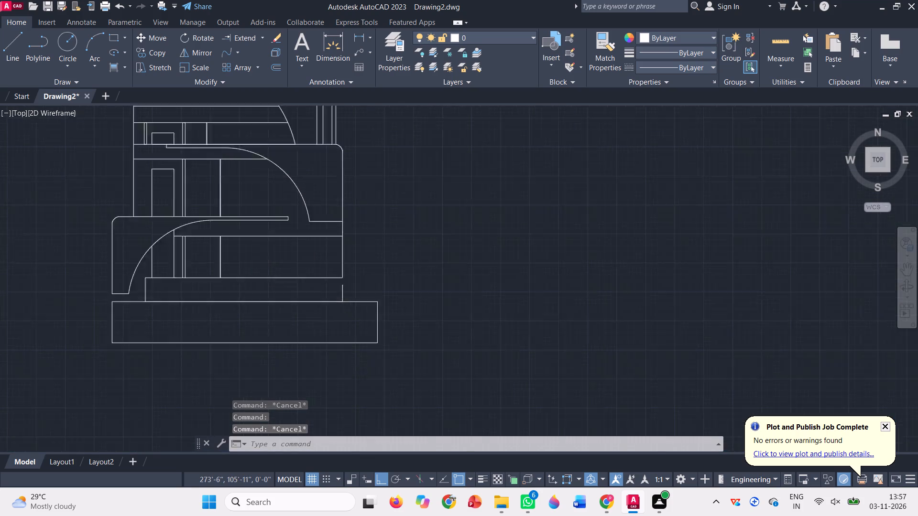
Trim the base strip's bottom line where it overlaps the top edge of the wide block.
scroll(346, 308, "up", 2)
scroll(387, 269, "down", 3)
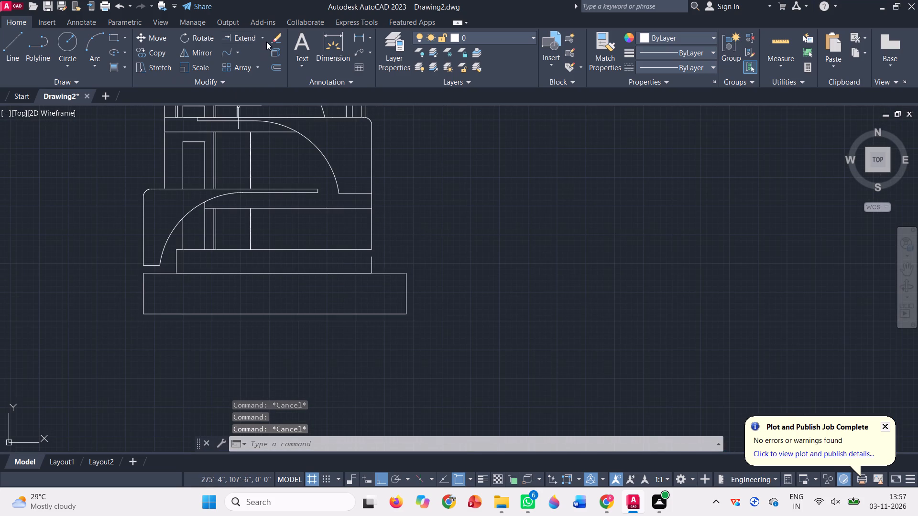
left_click(261, 40)
left_click(255, 60)
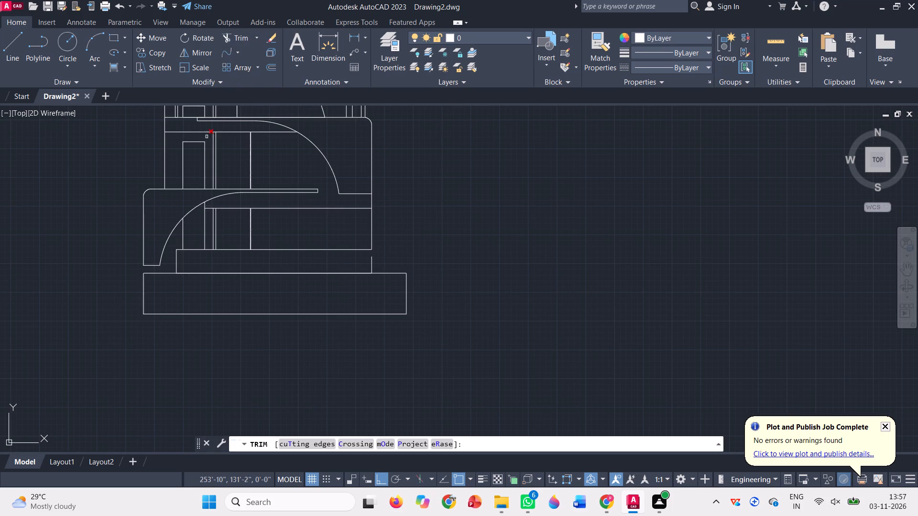
left_click(238, 272)
key("Escape")
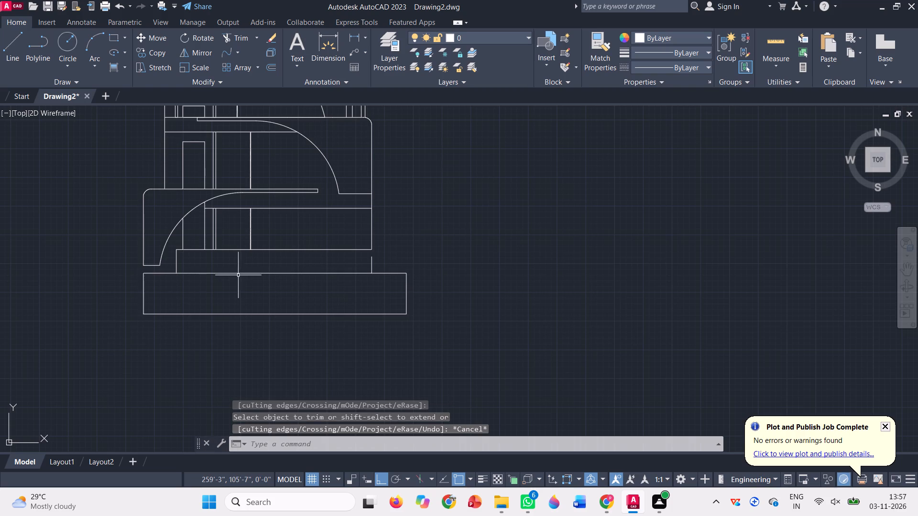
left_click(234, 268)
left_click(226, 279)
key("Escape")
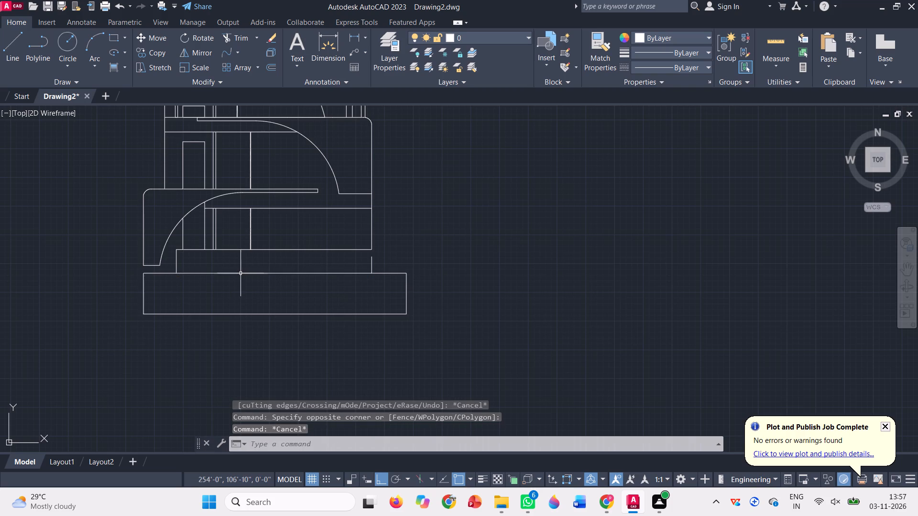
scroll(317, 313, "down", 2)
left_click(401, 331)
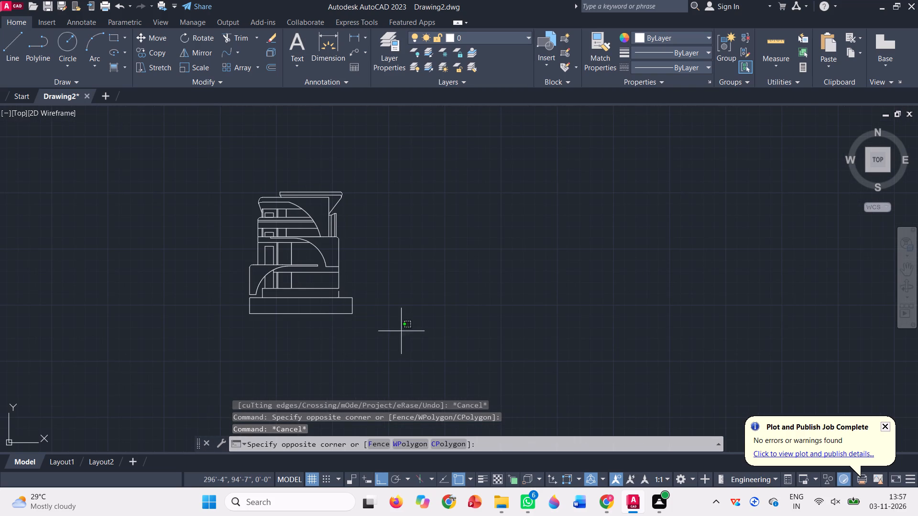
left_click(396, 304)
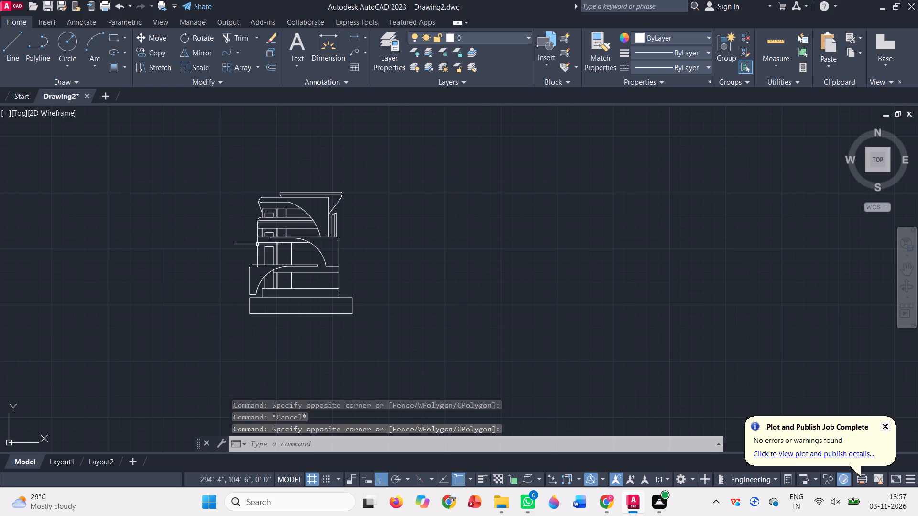
Copy the left wall with its rounded corner, the storey lines, middle curve with its short ledge and lowest floor line about 51'-6" to the building's right.
scroll(243, 220, "up", 4)
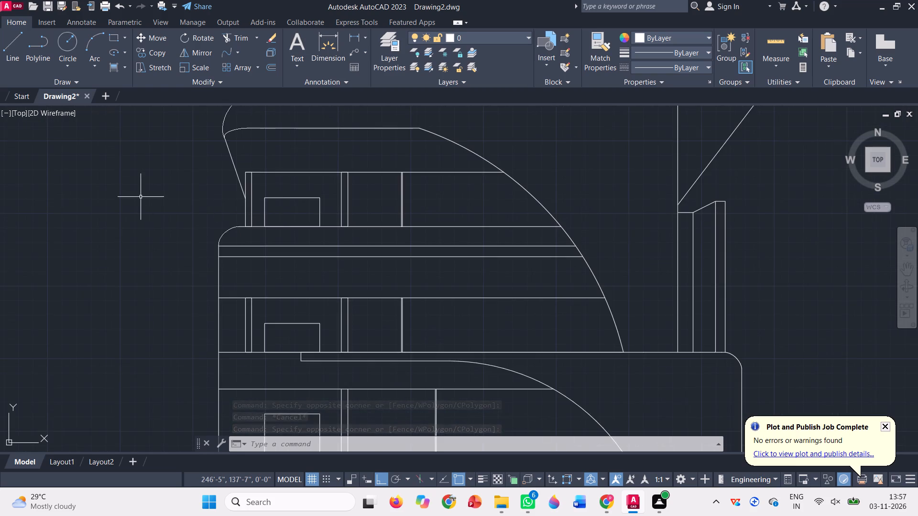
scroll(141, 197, "down", 2)
left_click(172, 210)
scroll(167, 228, "up", 1)
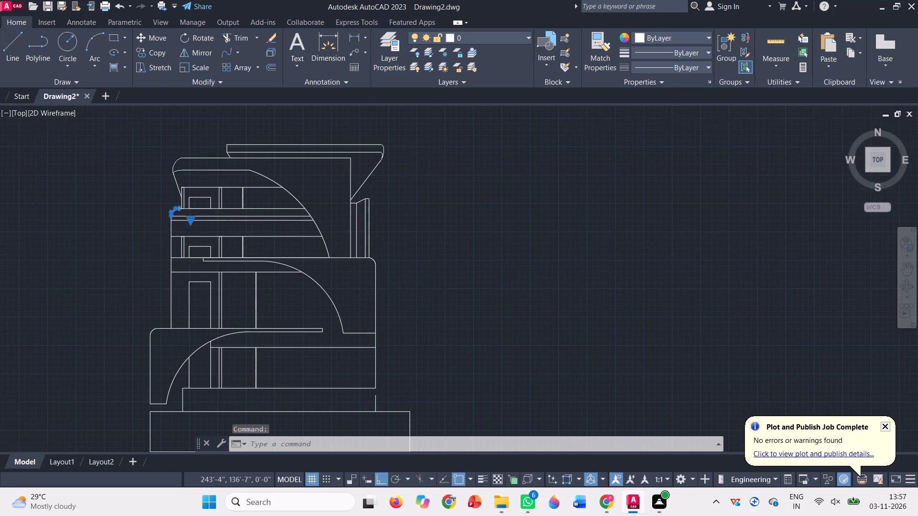
scroll(167, 228, "up", 2)
left_click(189, 229)
left_click(148, 222)
scroll(150, 216, "down", 2)
scroll(202, 188, "up", 3)
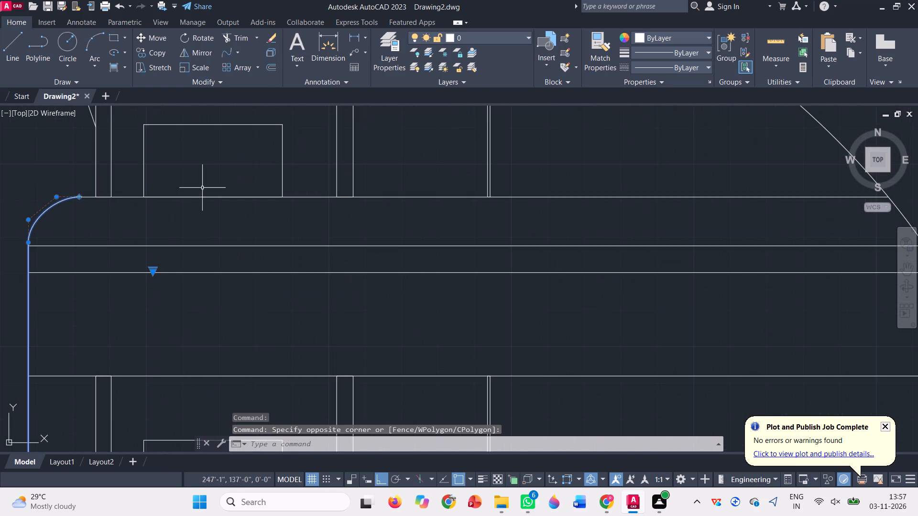
left_click(123, 207)
left_click(123, 186)
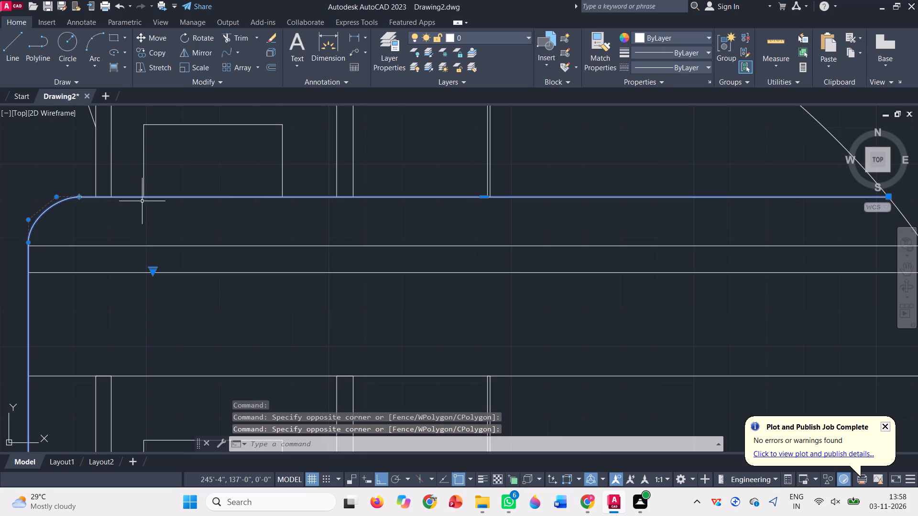
scroll(144, 200, "down", 1)
scroll(186, 190, "down", 3)
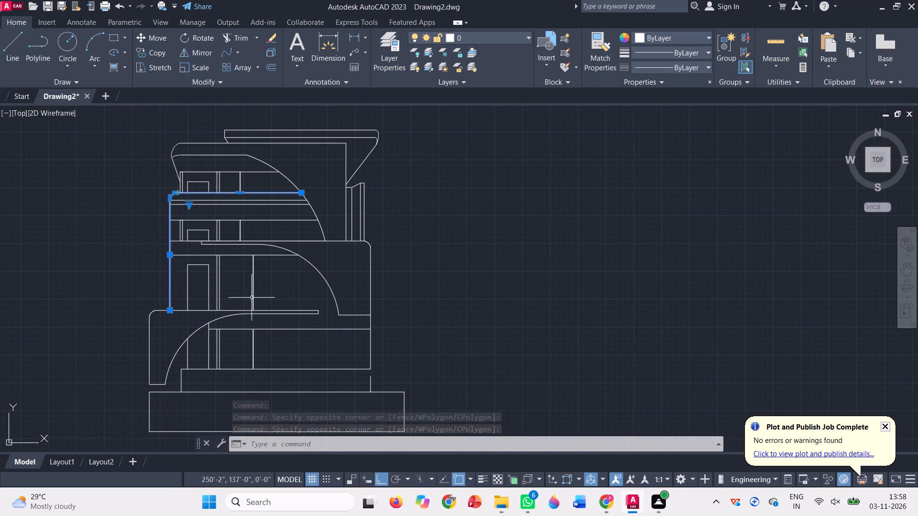
scroll(166, 313, "up", 2)
left_click(156, 319)
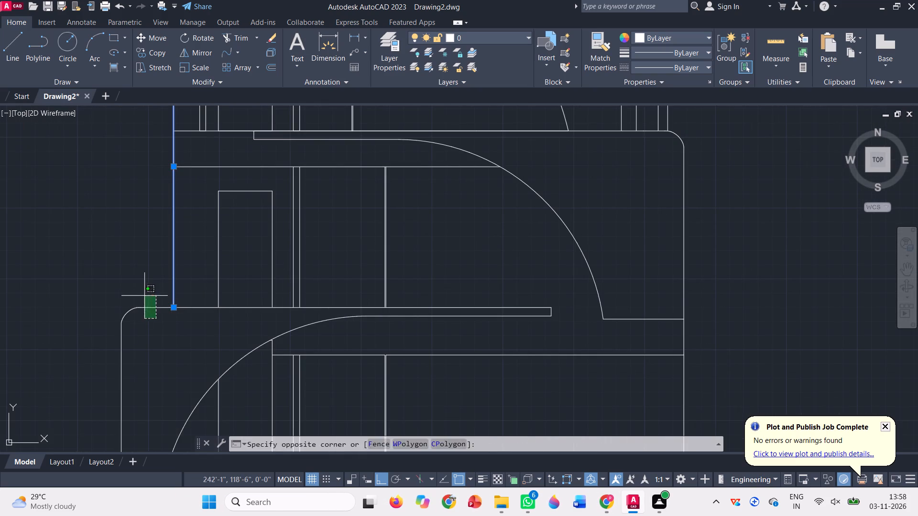
left_click(144, 296)
scroll(186, 301, "down", 3)
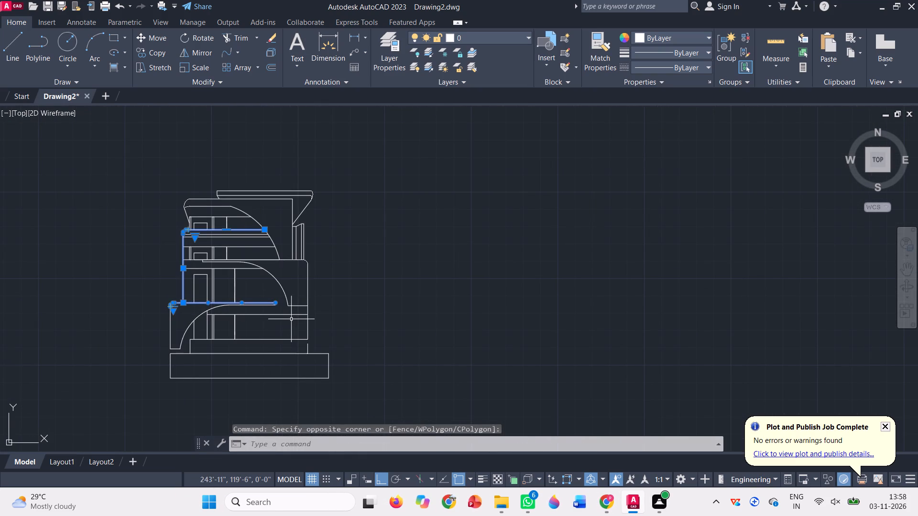
scroll(291, 319, "up", 1)
left_click(267, 262)
left_click(271, 255)
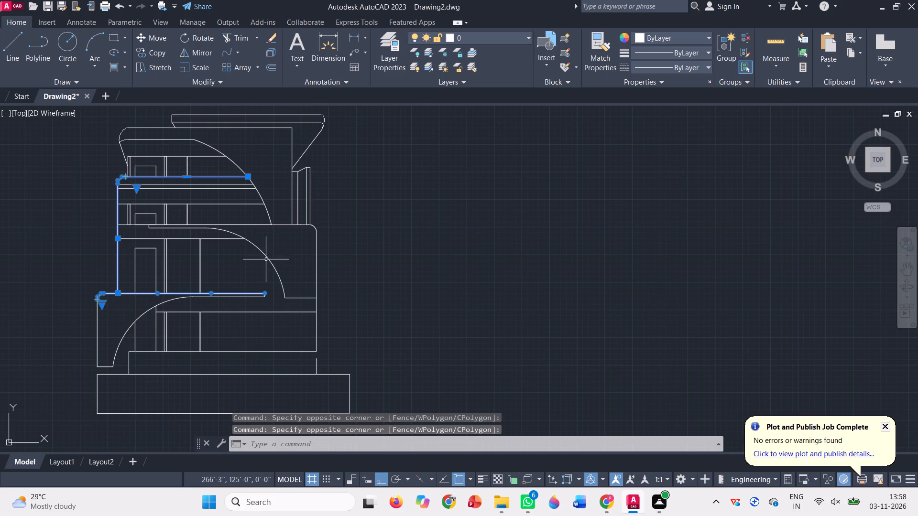
left_click(266, 262)
left_click(273, 250)
left_click(275, 255)
left_click(240, 266)
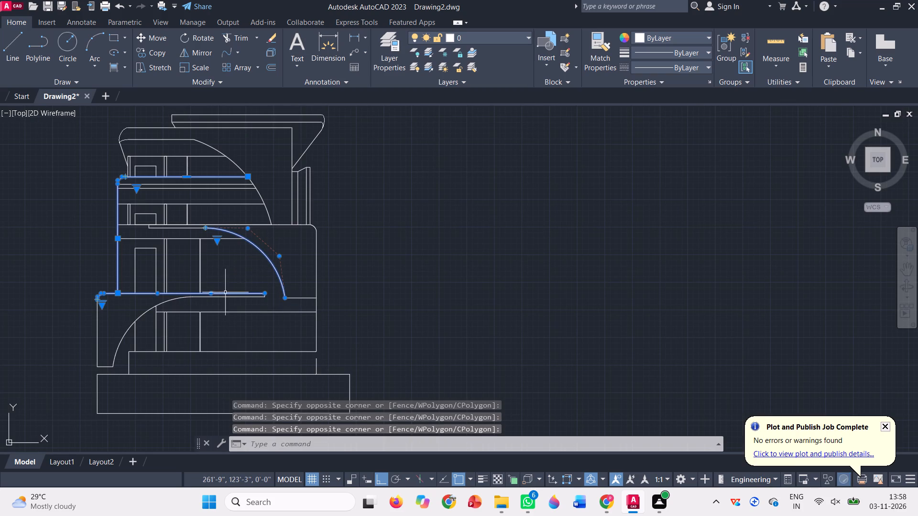
scroll(285, 318, "up", 2)
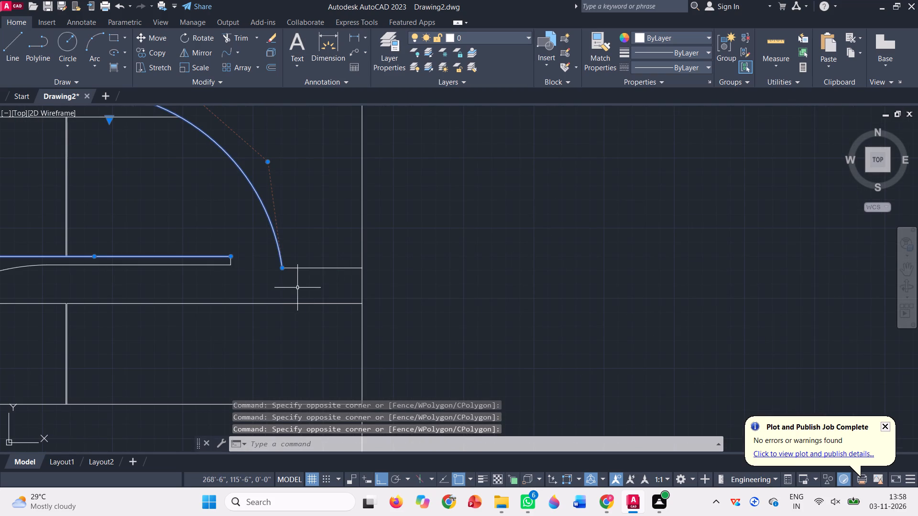
left_click(297, 288)
left_click(289, 251)
scroll(303, 249, "down", 3)
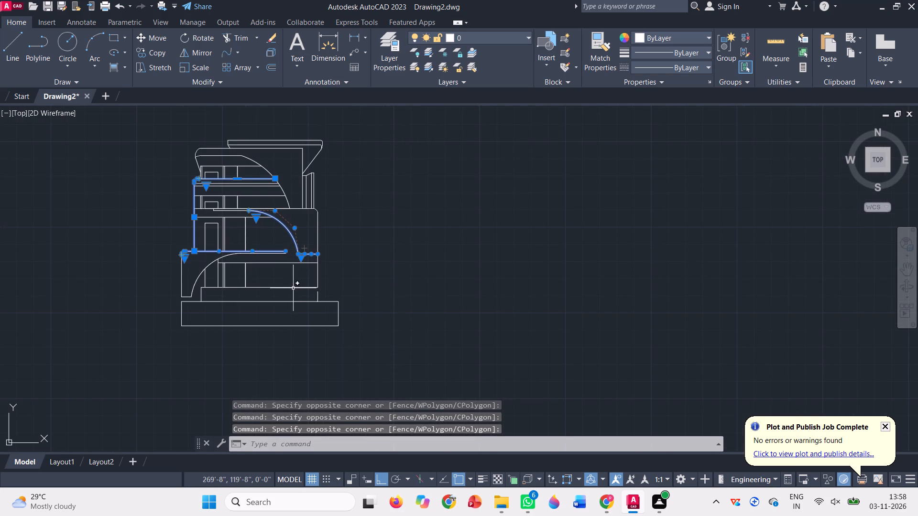
left_click(294, 288)
scroll(323, 298, "up", 2)
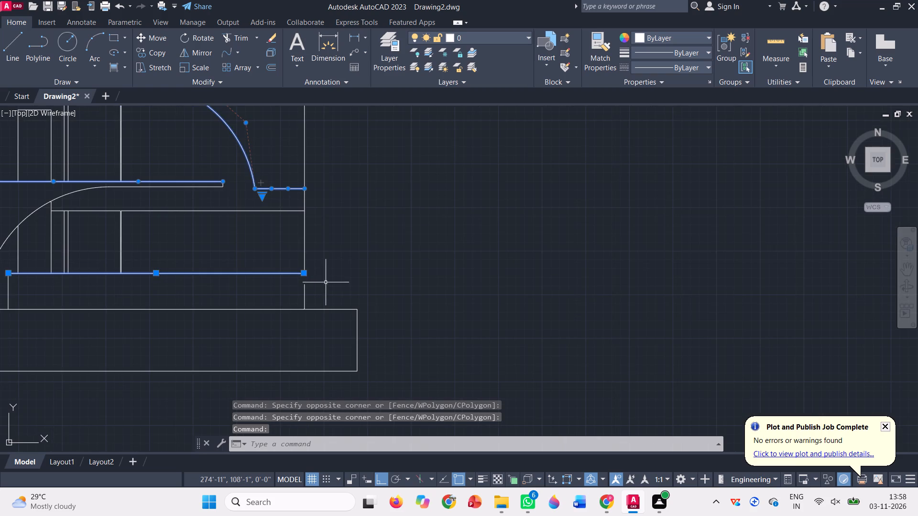
scroll(317, 259, "up", 3)
scroll(316, 259, "down", 4)
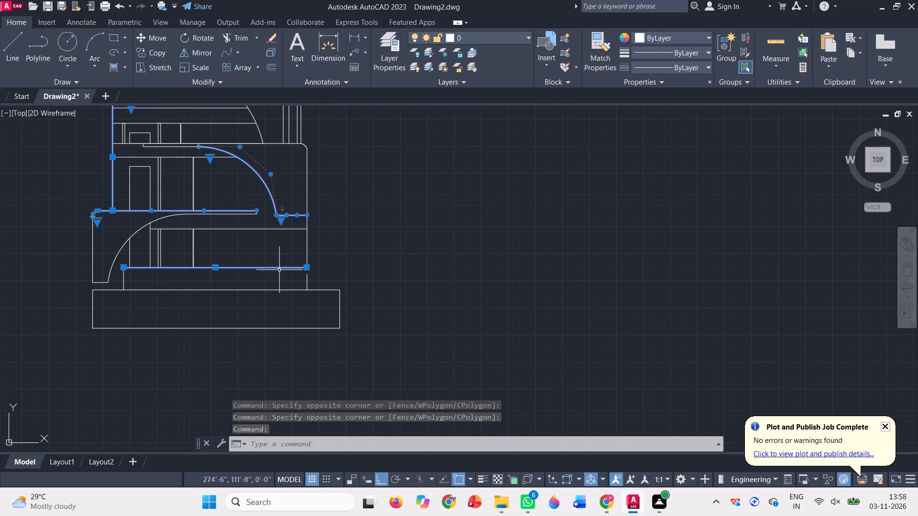
scroll(292, 263, "down", 1)
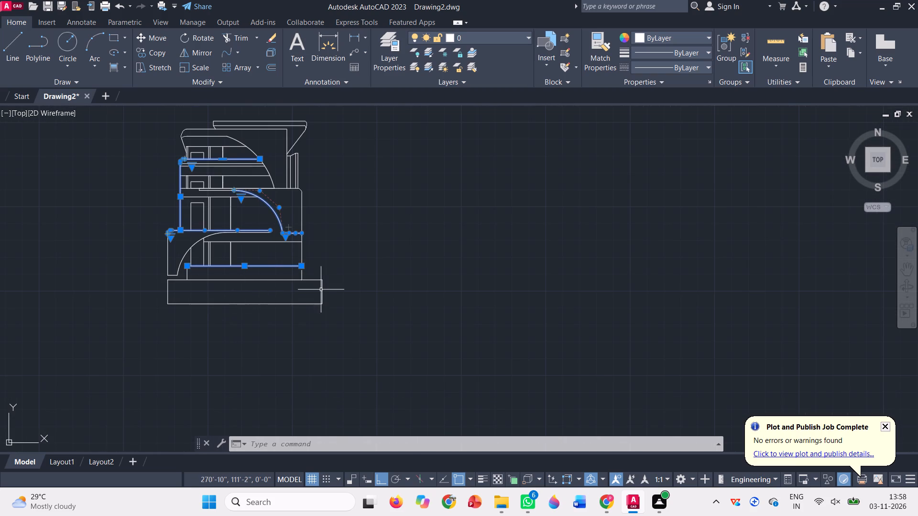
key("c")
type("o")
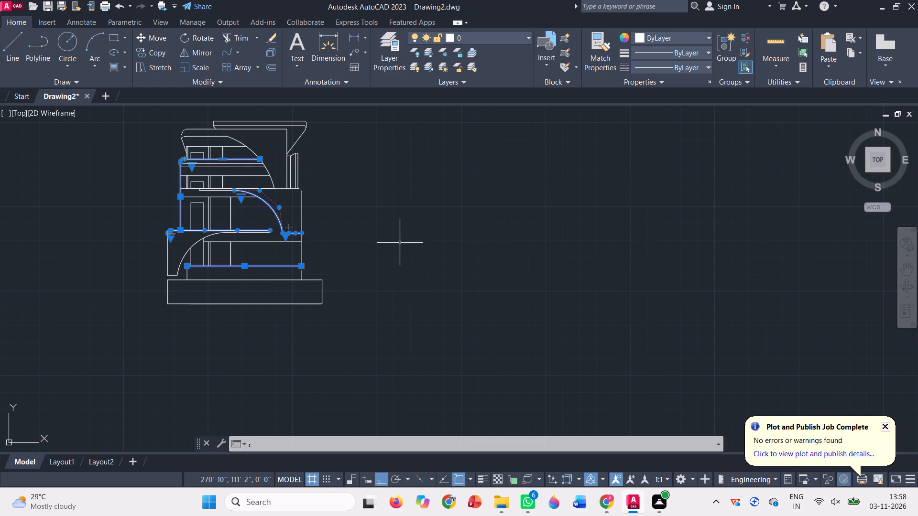
key("space")
left_click(276, 263)
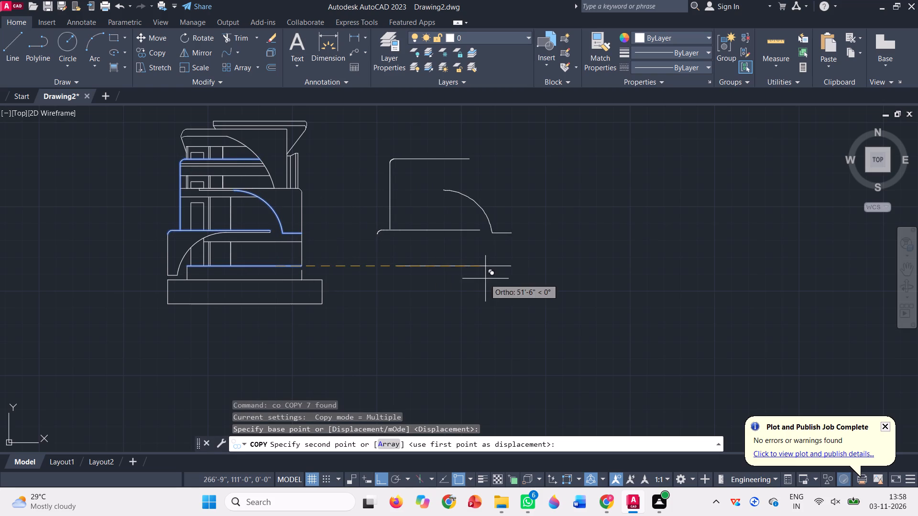
left_click(485, 279)
key("Escape")
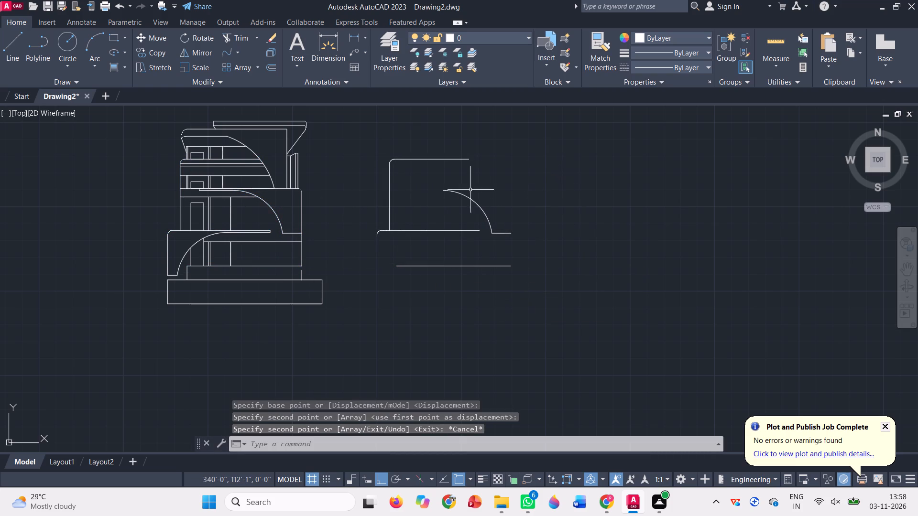
Draw a narrow vertical rectangle in the copied outline, from the top line beside the rounded corner down to the lower storey line.
left_click(115, 41)
scroll(406, 146, "up", 3)
left_click(349, 201)
scroll(378, 250, "down", 2)
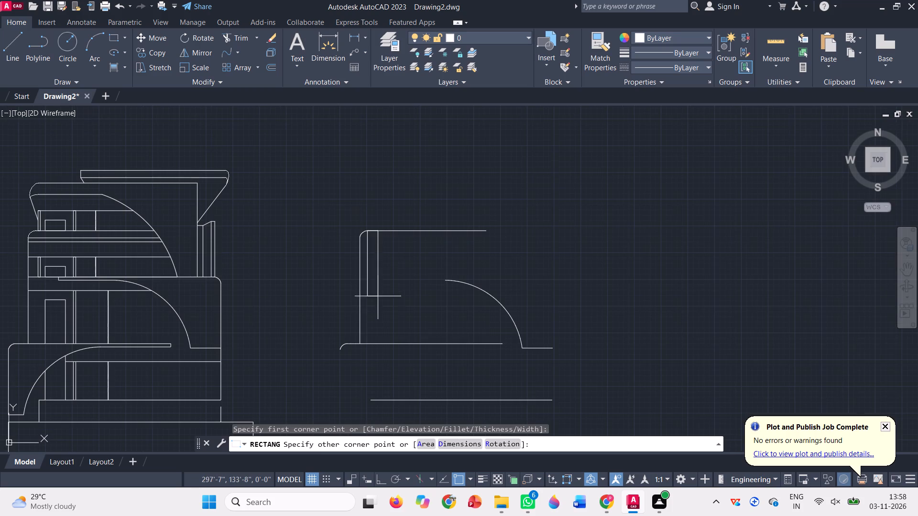
scroll(367, 342, "up", 3)
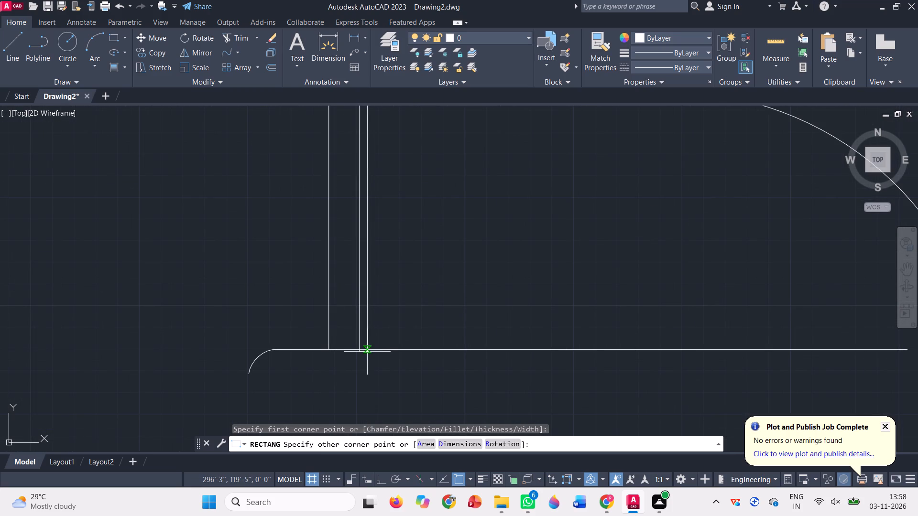
left_click(370, 352)
Copy the narrow vertical rectangle a short distance right along the top line, leaving a small gap between the two strips.
scroll(381, 386, "down", 3)
left_click(393, 291)
left_click(372, 285)
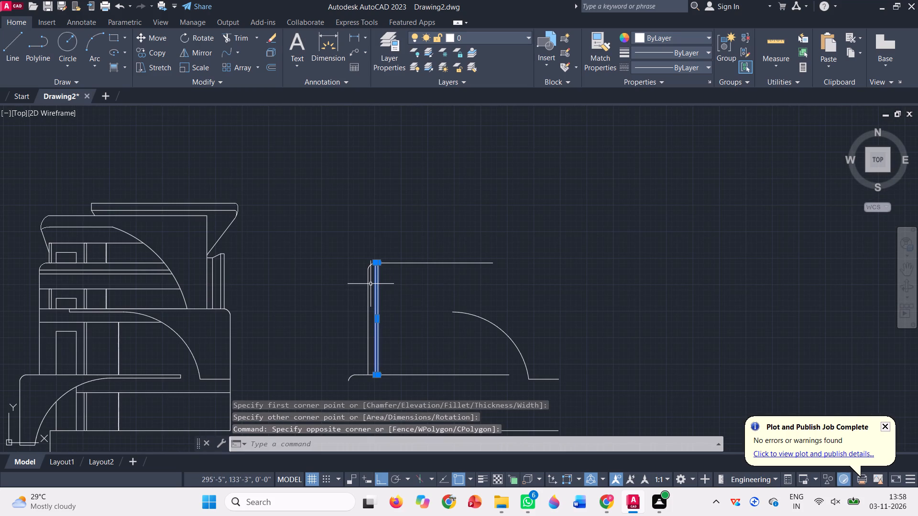
type("co")
key("space")
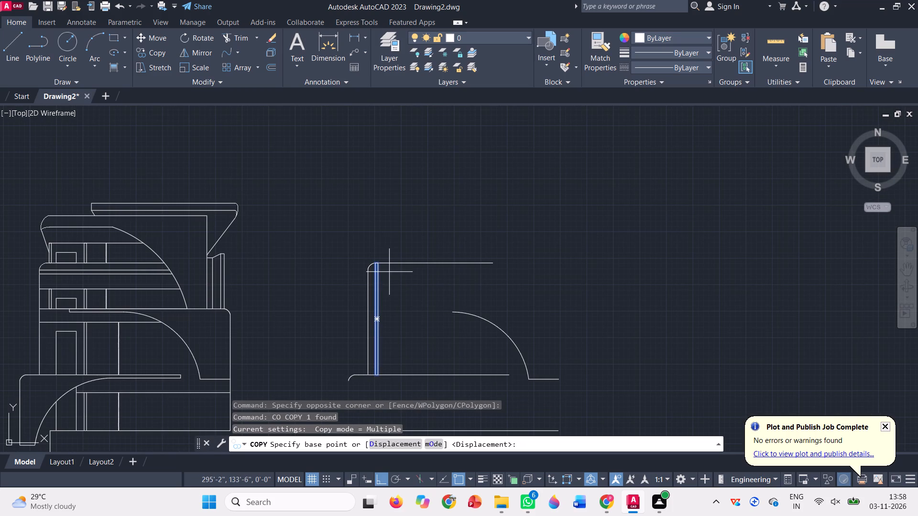
scroll(389, 272, "up", 3)
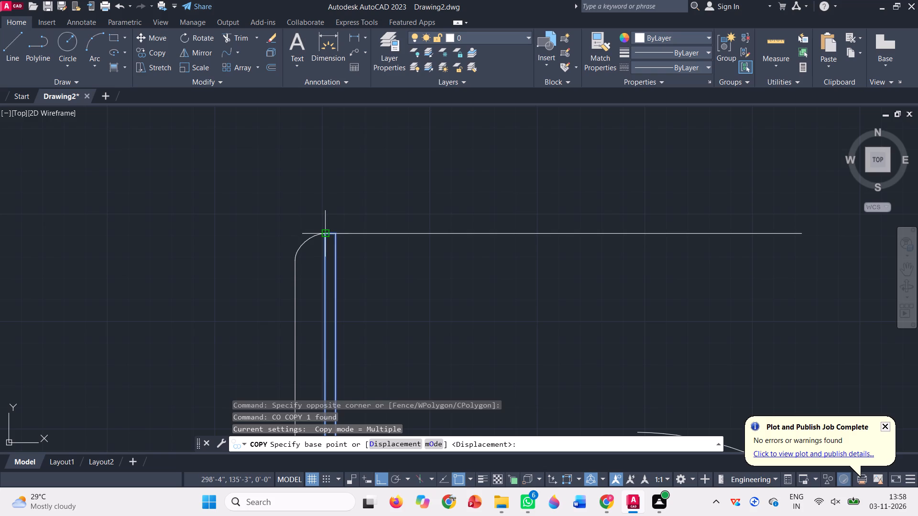
left_click(325, 236)
scroll(344, 238, "up", 4)
left_click(326, 216)
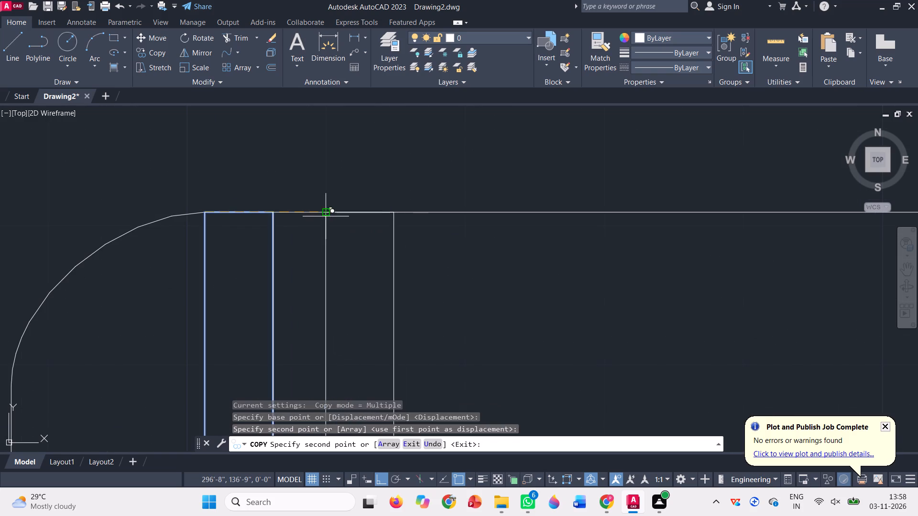
key("Escape")
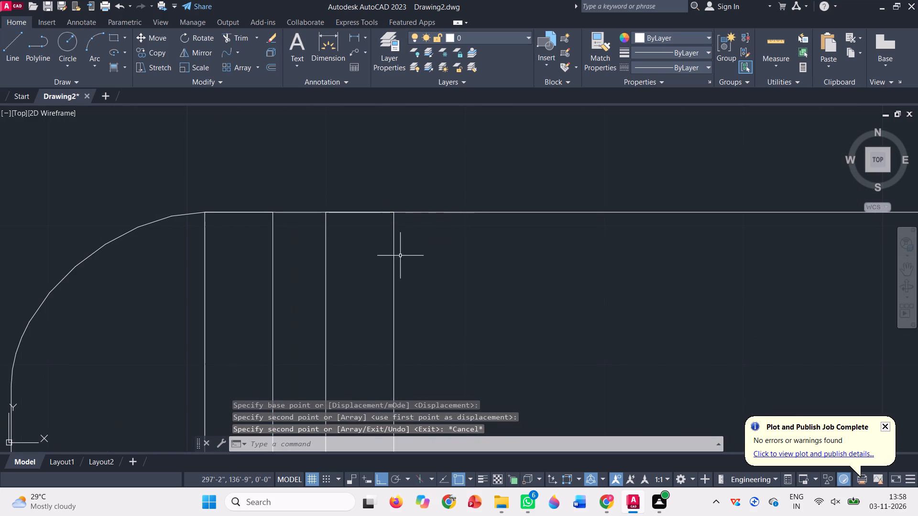
Copy the second strip ten times to the right along the top line, keeping the same gap between strips.
left_click(406, 272)
left_click(311, 253)
type("co")
key("space")
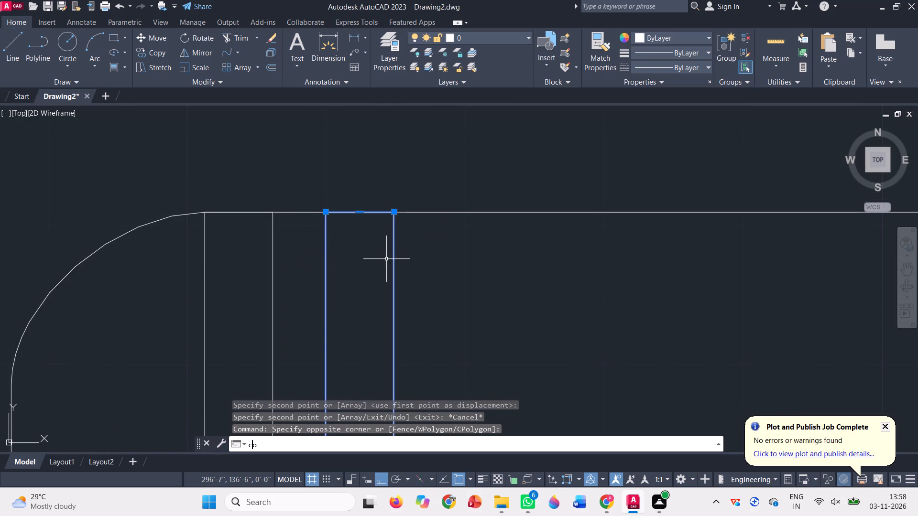
left_click(272, 210)
left_click(393, 214)
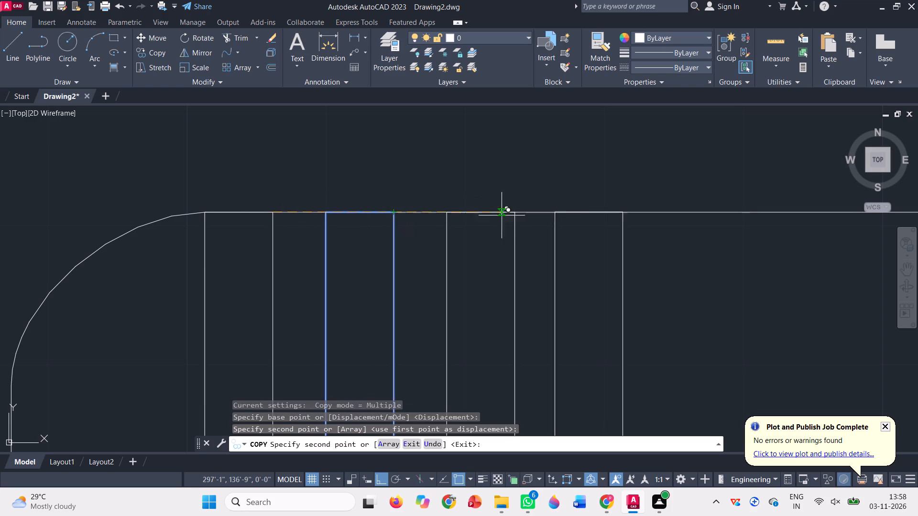
left_click(515, 214)
scroll(439, 206, "down", 2)
scroll(615, 199, "up", 1)
left_click(456, 214)
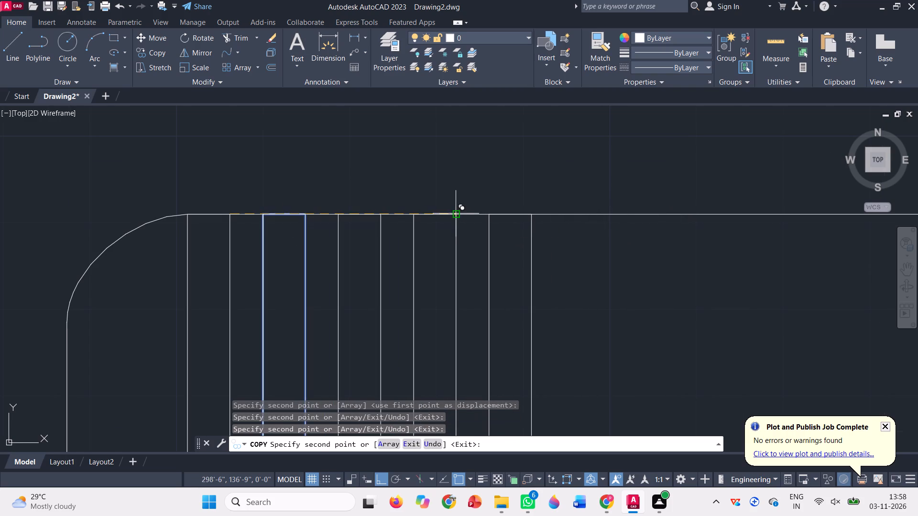
left_click(530, 216)
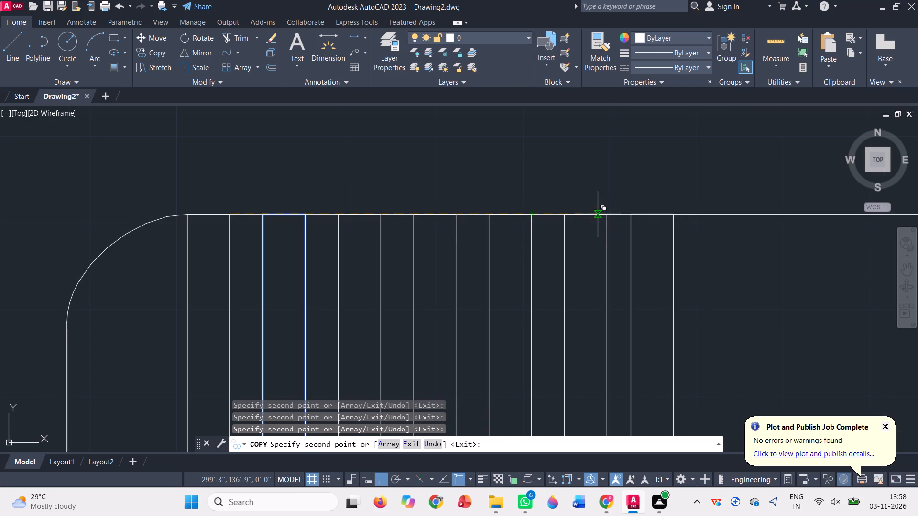
left_click(606, 216)
scroll(374, 187, "down", 2)
scroll(695, 192, "up", 1)
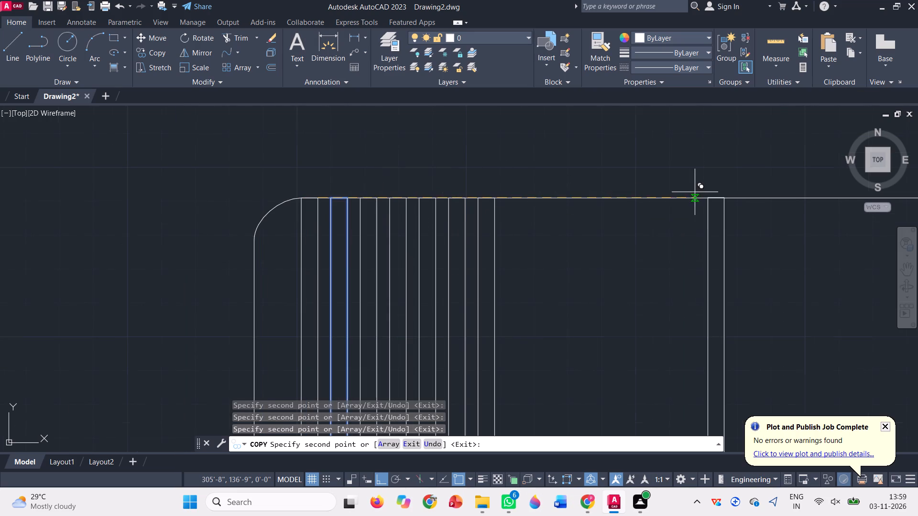
left_click(373, 202)
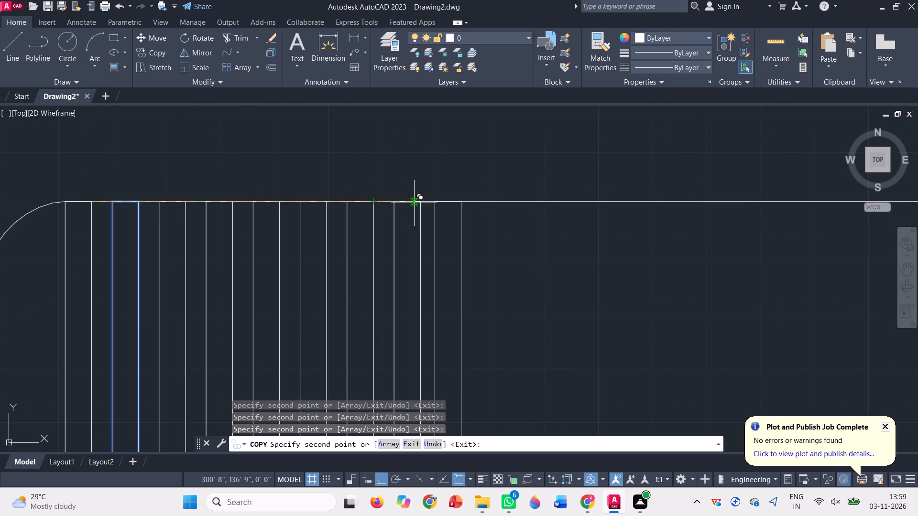
left_click(417, 201)
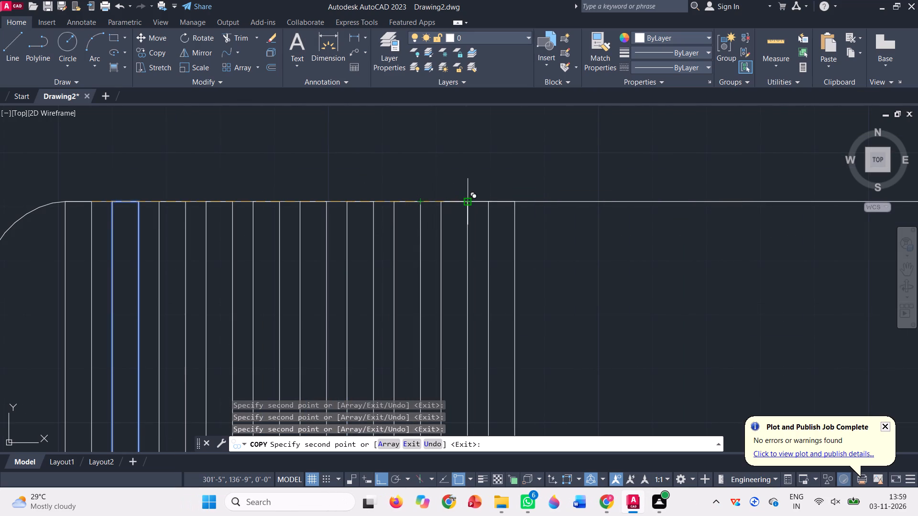
left_click(466, 202)
left_click(513, 205)
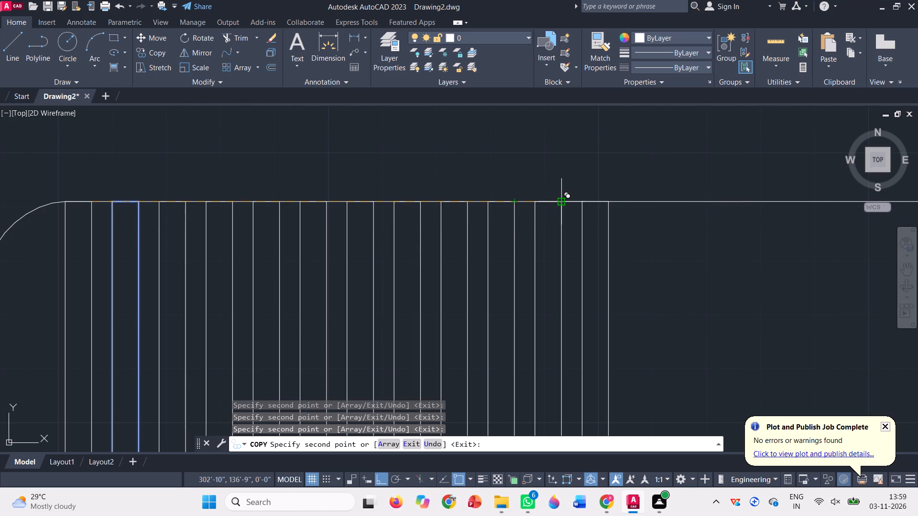
left_click(559, 203)
Add five more equally spaced strip copies along the top line, extending the row to the start of the middle curve.
scroll(379, 208, "down", 2)
scroll(653, 193, "up", 1)
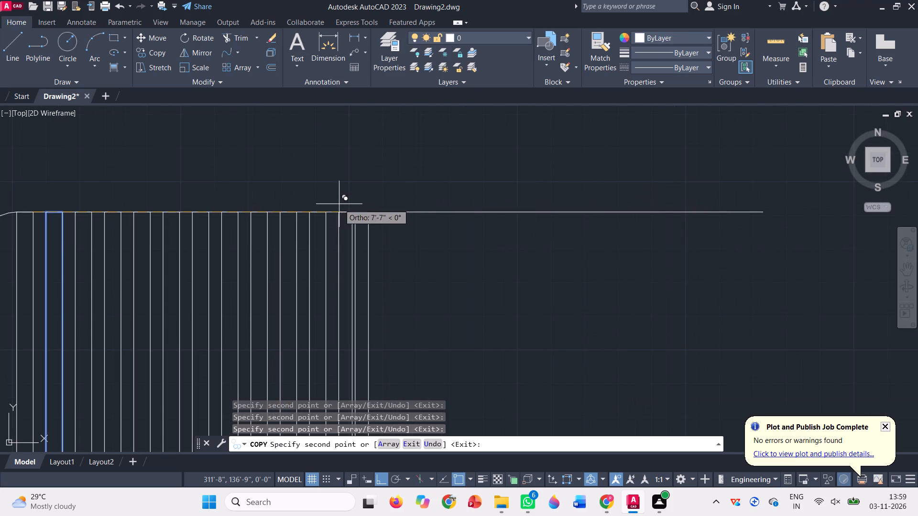
left_click(356, 214)
scroll(415, 195, "down", 3)
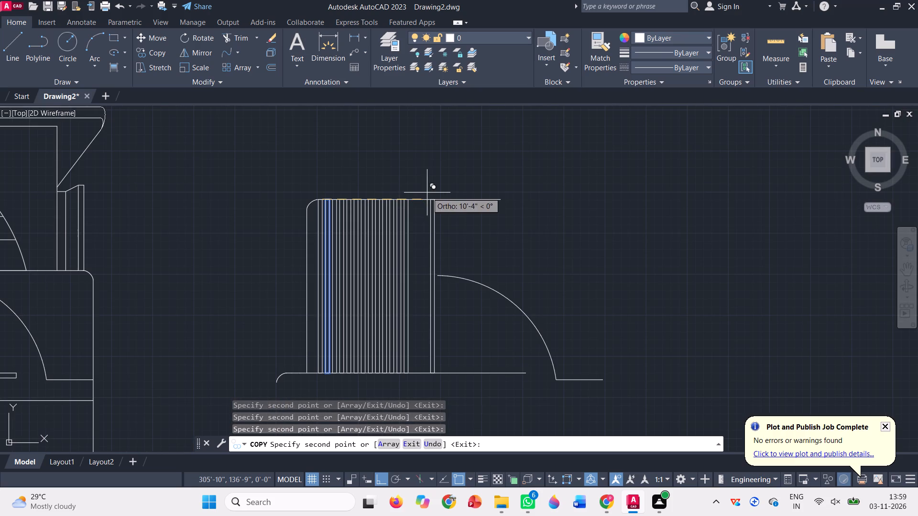
scroll(418, 202, "up", 3)
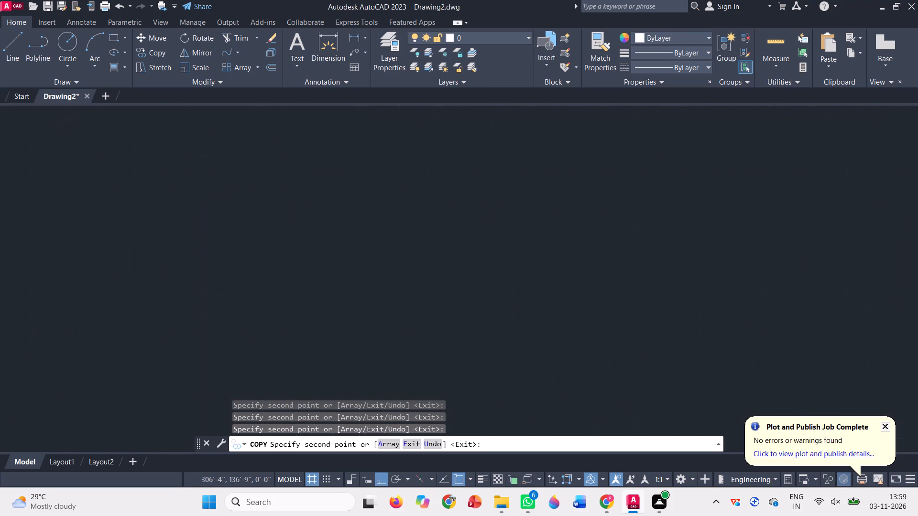
left_click(368, 193)
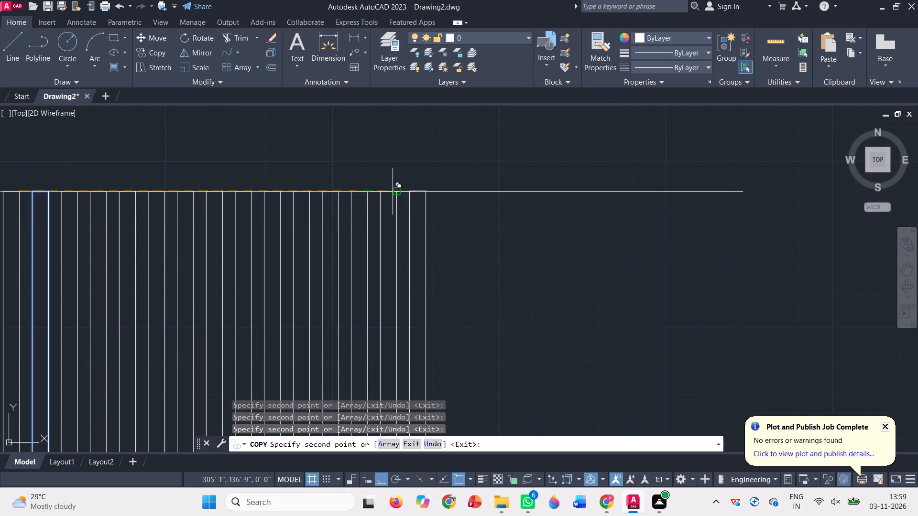
left_click(396, 194)
scroll(391, 172, "down", 2)
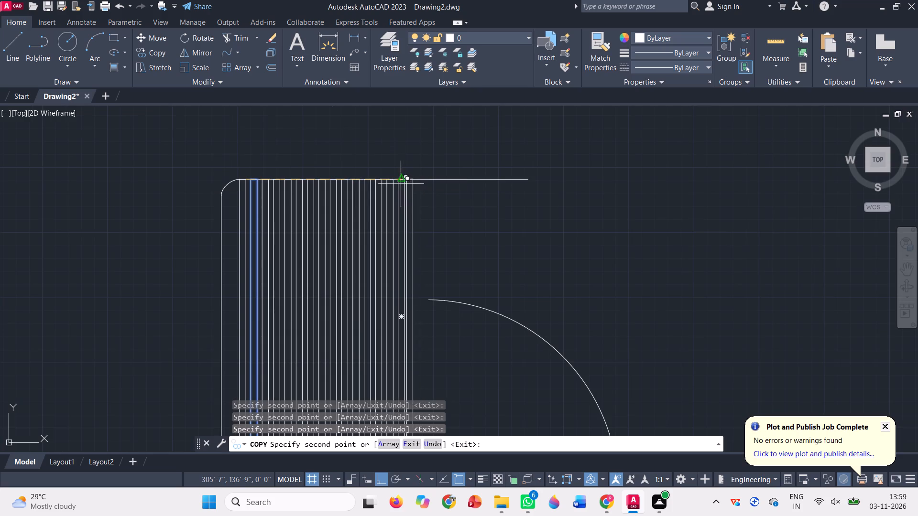
scroll(405, 180, "up", 3)
left_click(393, 174)
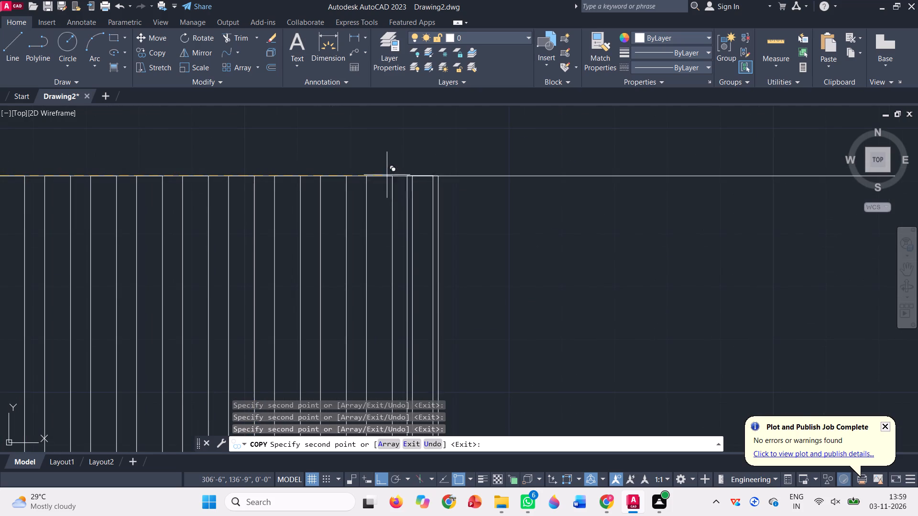
scroll(377, 162, "down", 2)
scroll(404, 172, "up", 3)
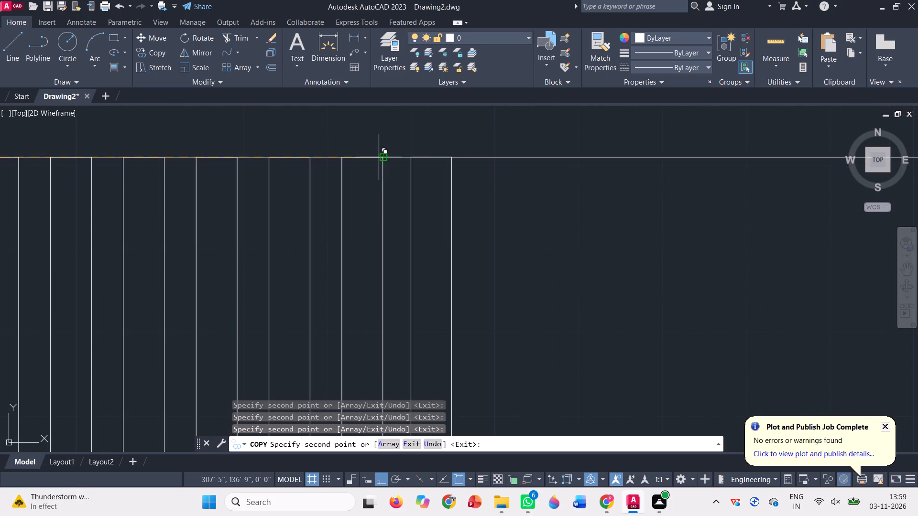
left_click(383, 161)
scroll(459, 161, "down", 4)
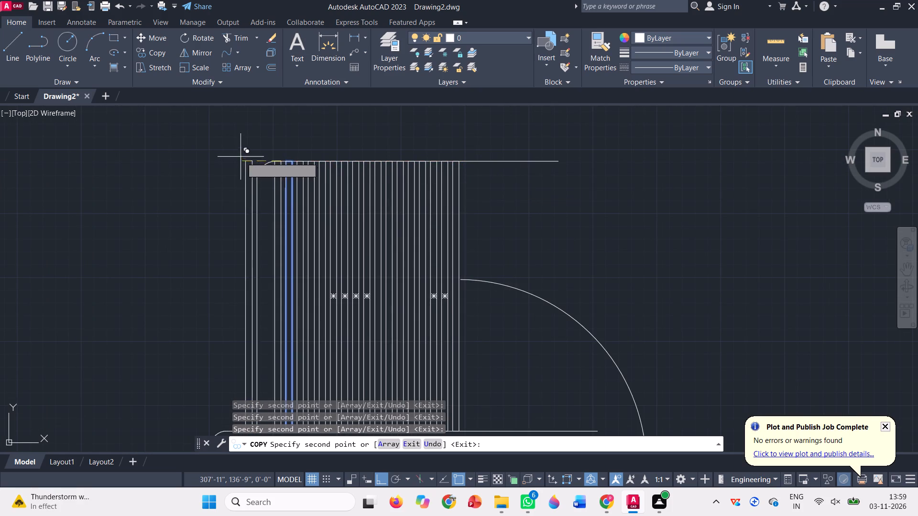
scroll(240, 157, "up", 3)
key("Escape")
Copy the first strip twice to the left at the same spacing, across the rounded corner and the left wall.
left_click(378, 225)
left_click(356, 213)
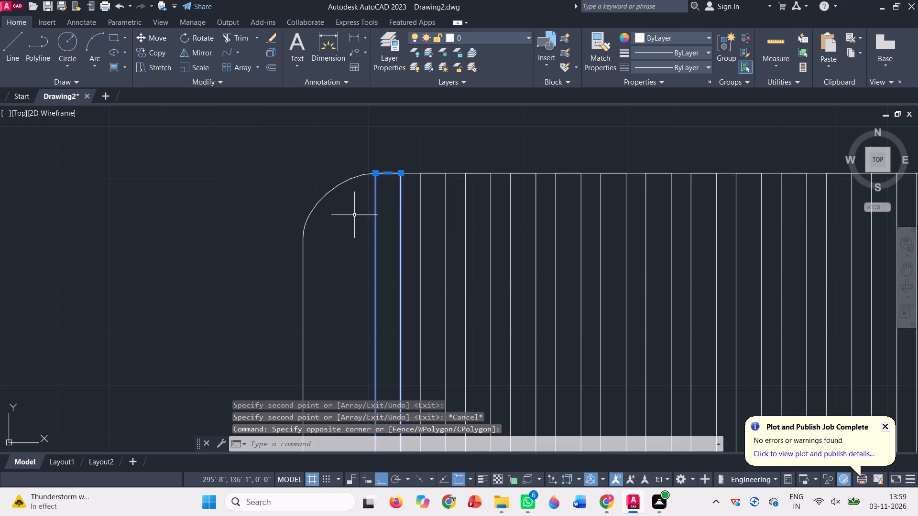
key("c")
type("o")
key("space")
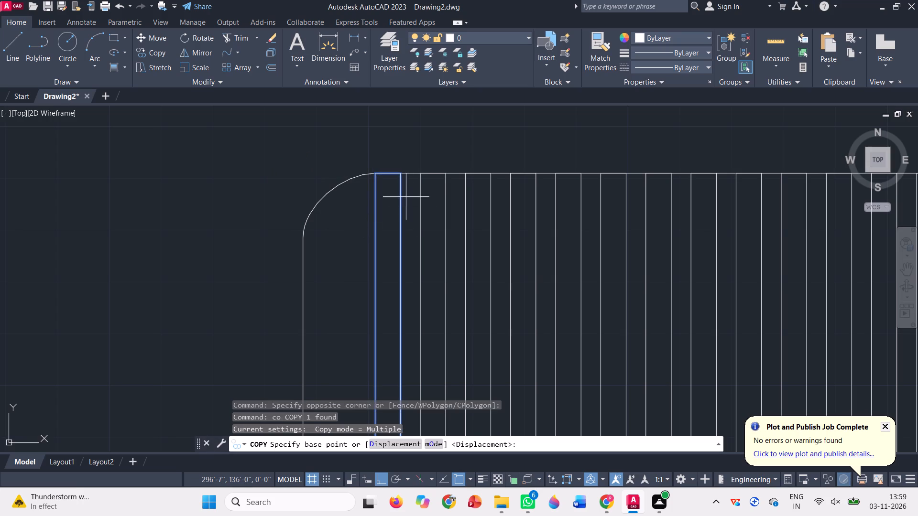
left_click(419, 175)
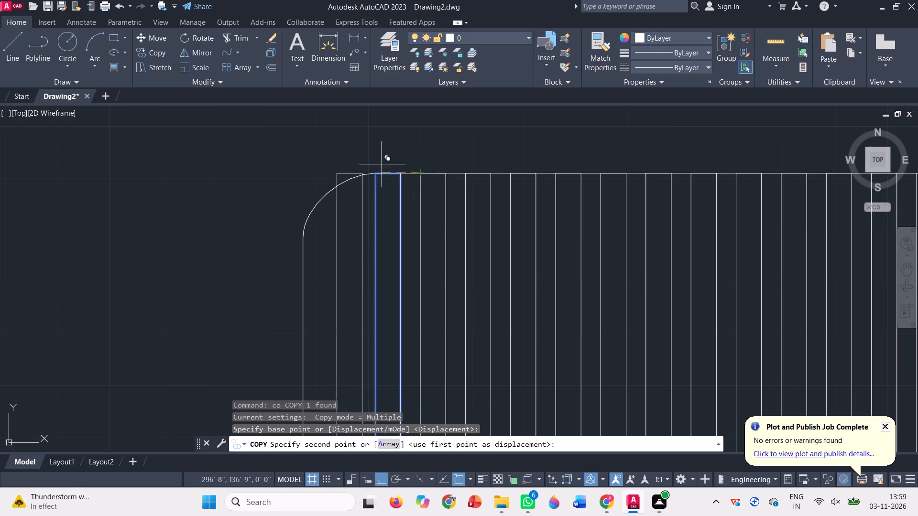
left_click(375, 171)
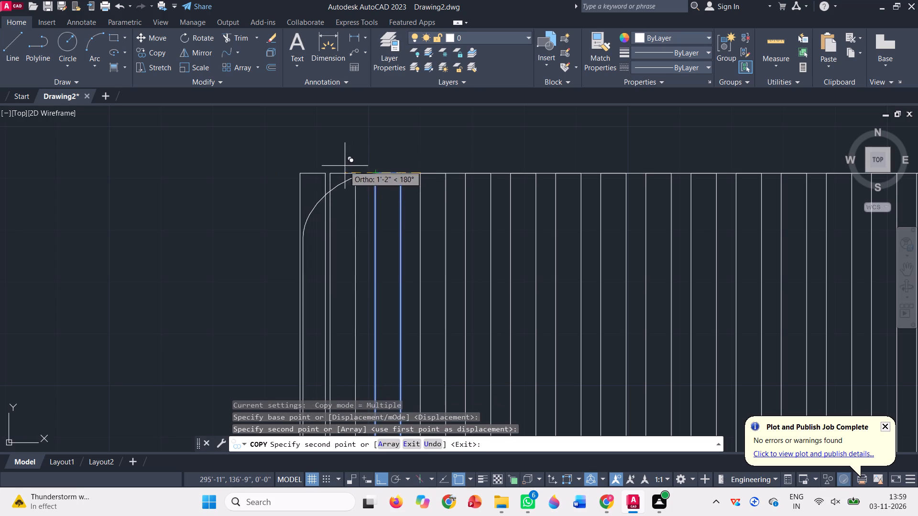
left_click(334, 172)
key("space")
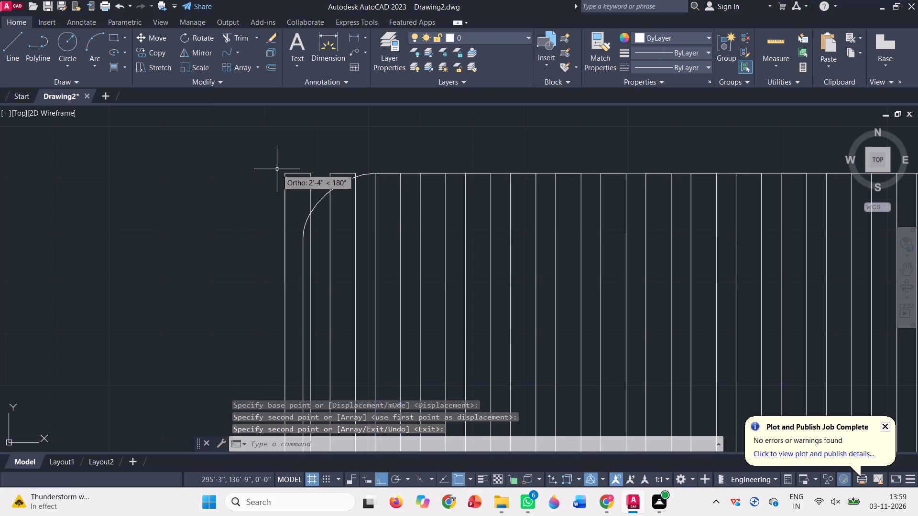
Trim the parts of the two leftmost strips that project above the rounded corner and outside the left wall.
scroll(277, 169, "down", 2)
left_click(238, 38)
scroll(291, 150, "up", 3)
left_click(328, 218)
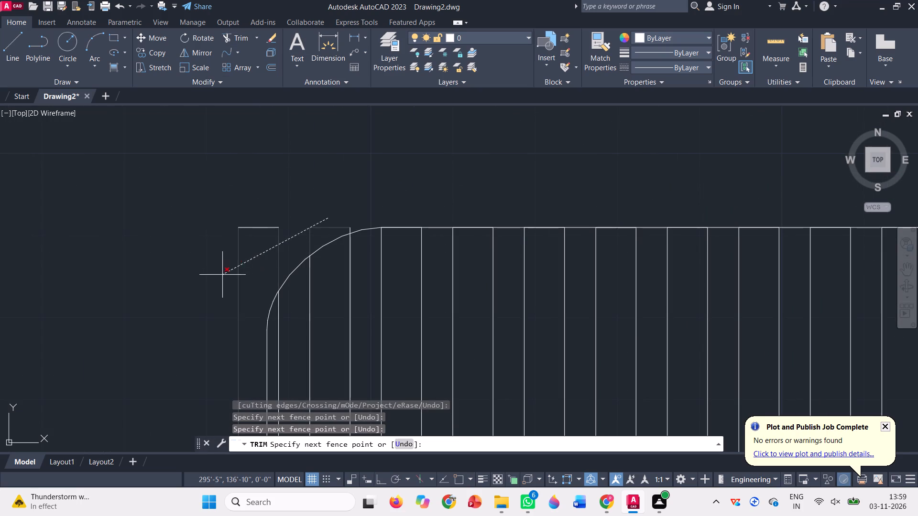
left_click(217, 276)
left_click(247, 255)
left_click(258, 187)
scroll(357, 226, "up", 3)
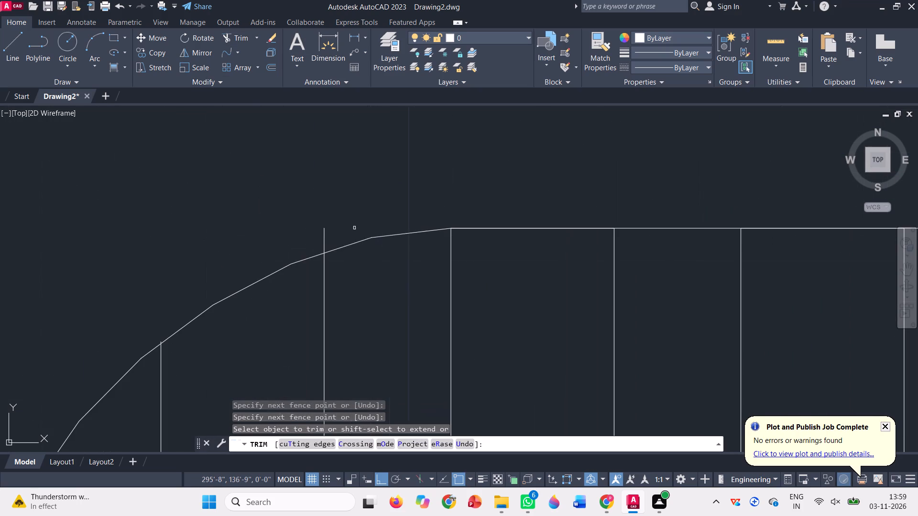
left_click(331, 240)
left_click(286, 244)
scroll(348, 191, "down", 4)
scroll(348, 191, "up", 4)
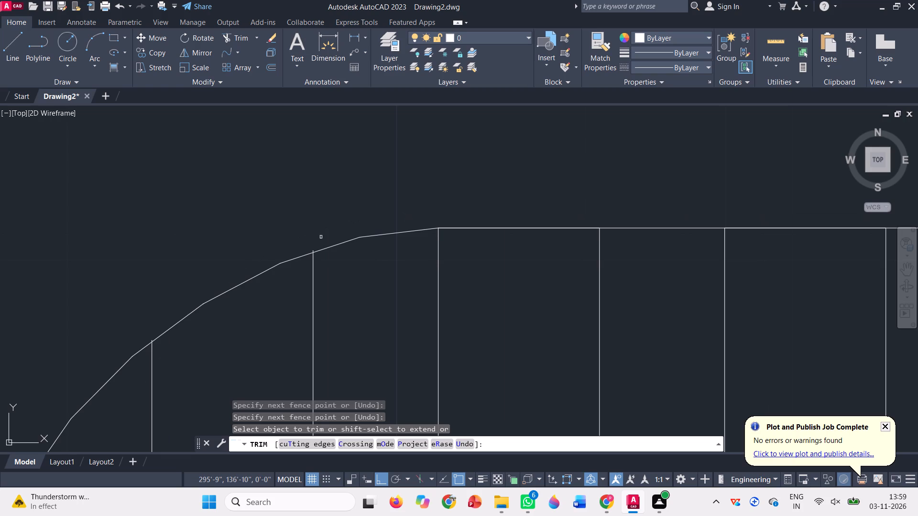
scroll(303, 258, "up", 4)
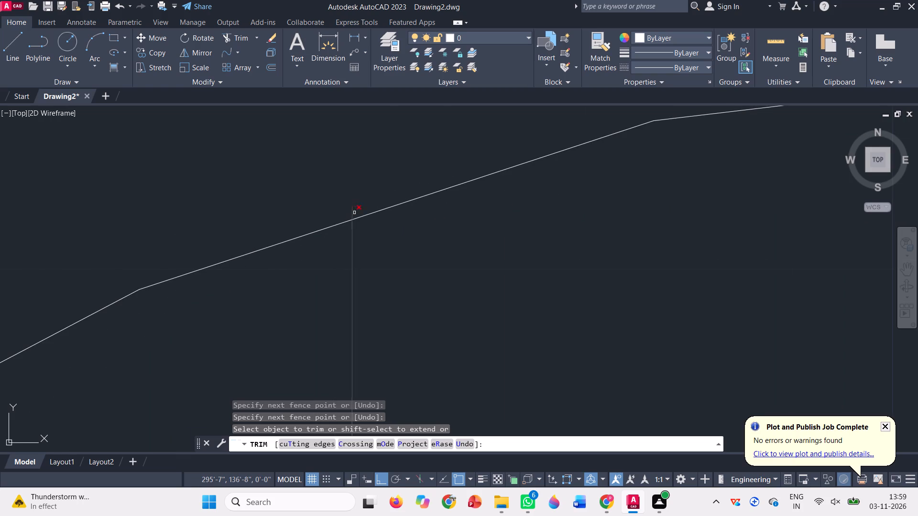
scroll(357, 209, "down", 3)
key("Escape")
Trim the leftmost strip's bottom edge where it extends past the left wall along the lower storey line.
scroll(346, 203, "down", 9)
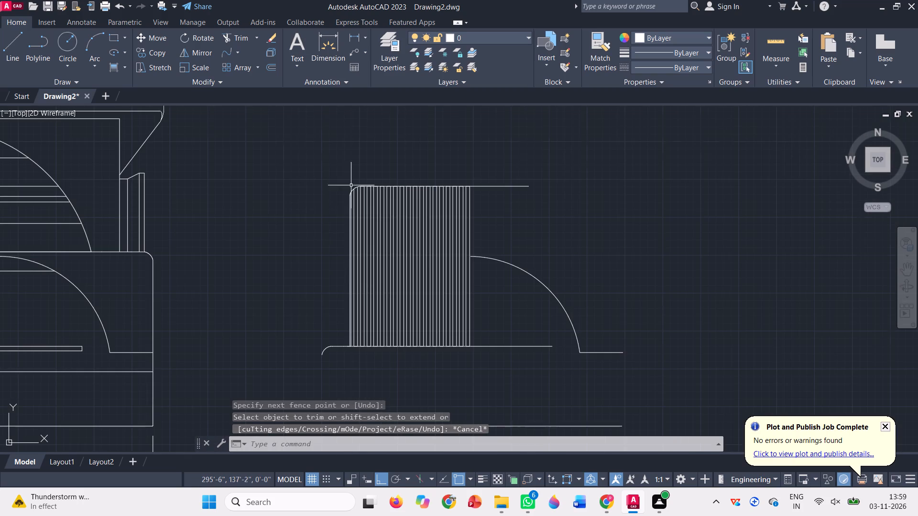
scroll(383, 366, "up", 2)
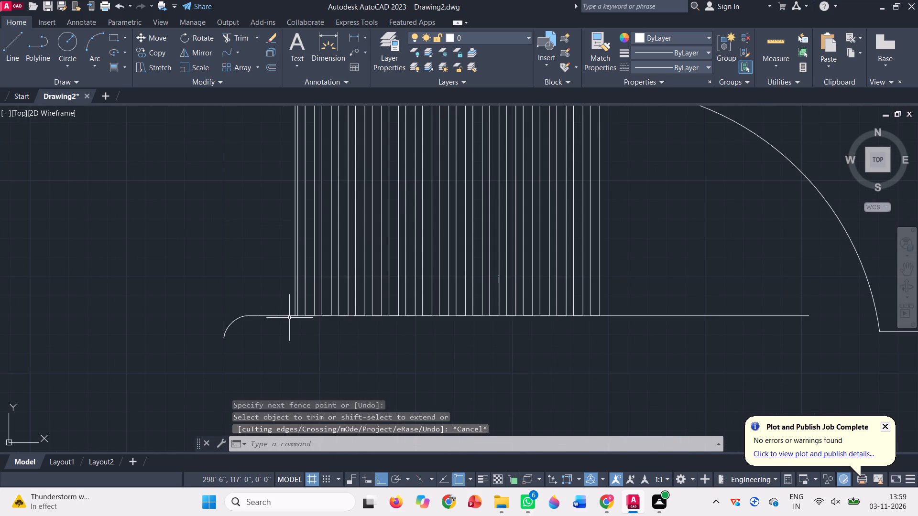
scroll(288, 317, "up", 3)
left_click(295, 314)
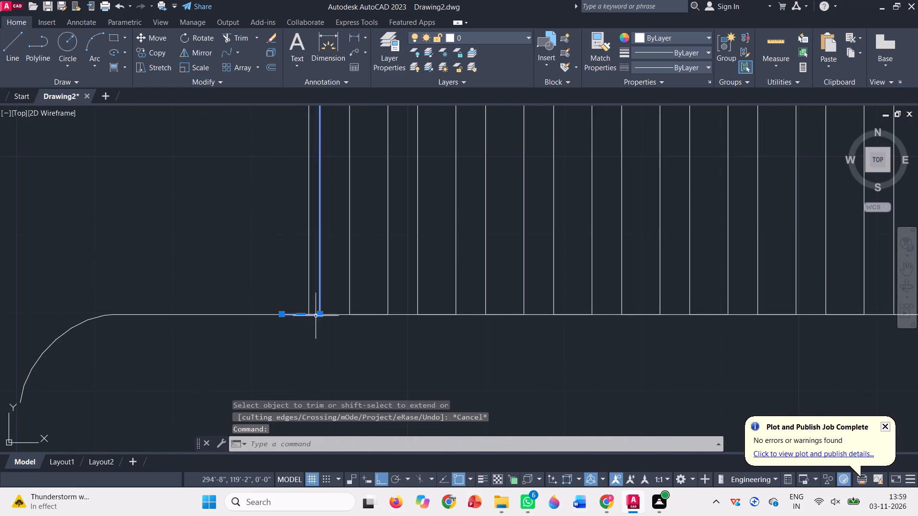
key("Escape")
left_click(234, 32)
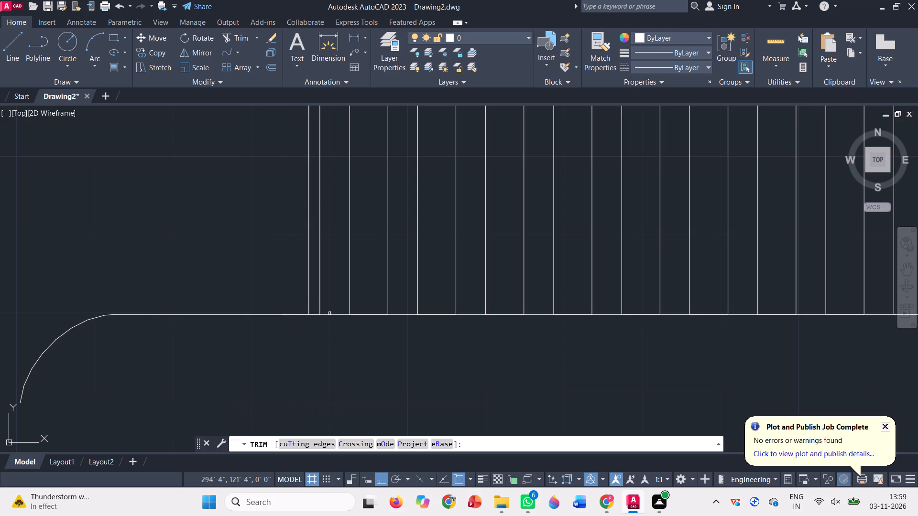
left_click(298, 313)
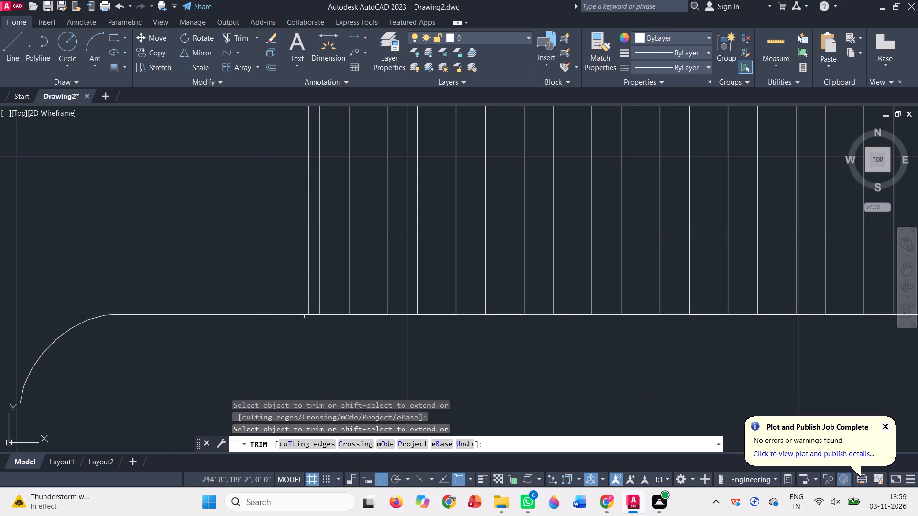
key("Escape")
Copy the whole row of vertical strips diagonally down with Ortho off, placing it across the middle curve and the base line.
scroll(293, 292, "down", 2)
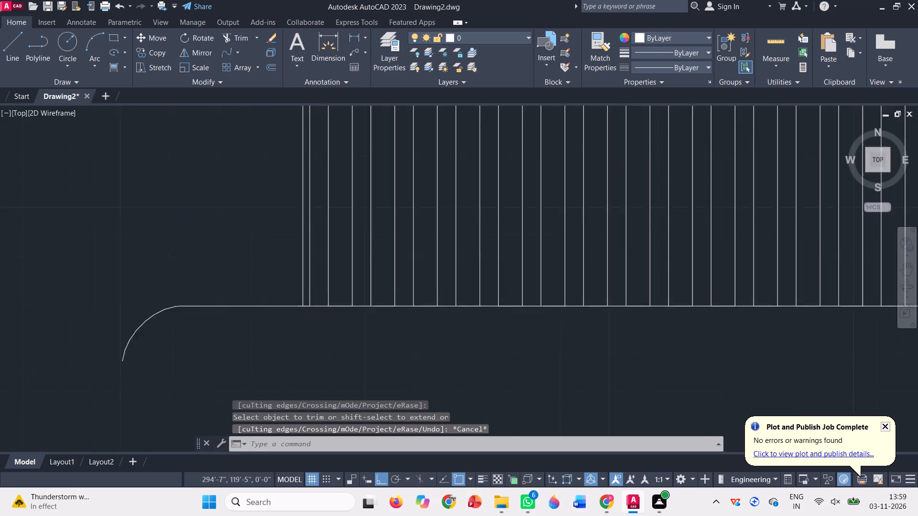
scroll(293, 292, "down", 4)
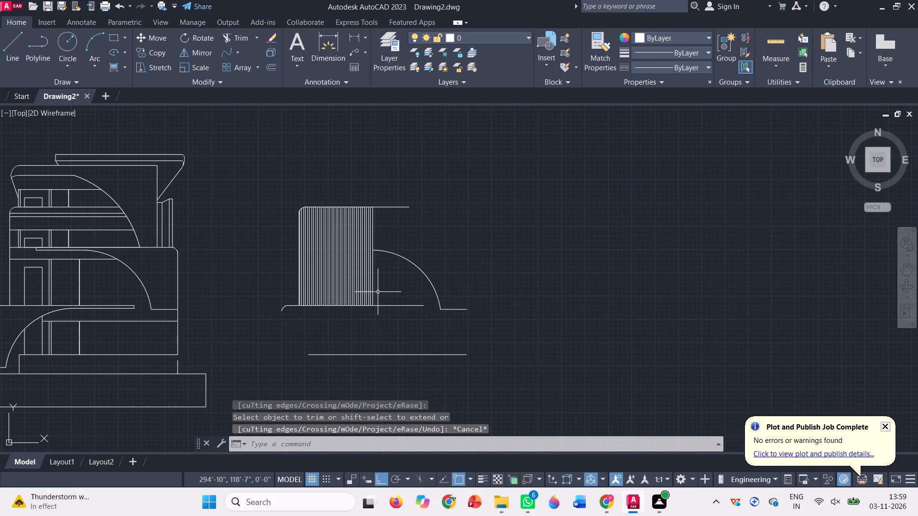
left_click(379, 290)
scroll(306, 279, "up", 7)
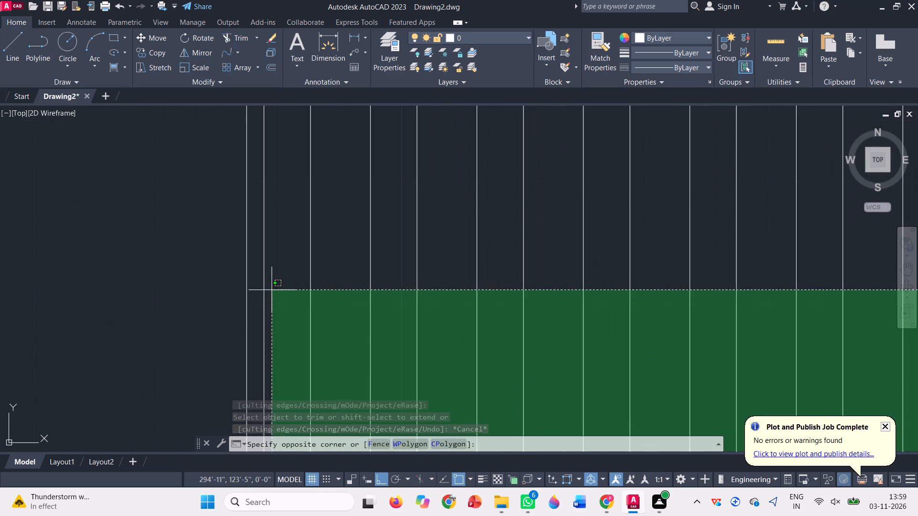
left_click(286, 279)
scroll(284, 289, "down", 3)
scroll(343, 272, "down", 2)
scroll(395, 220, "down", 2)
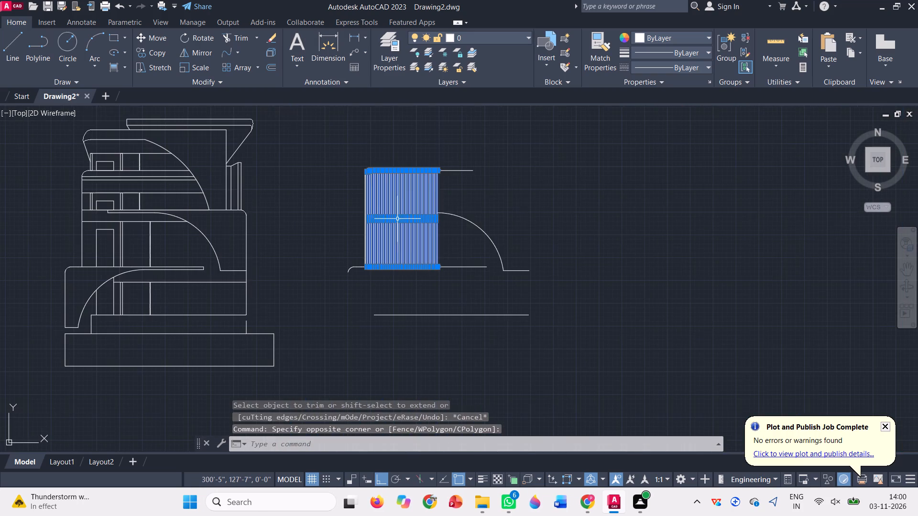
type("co")
key("space")
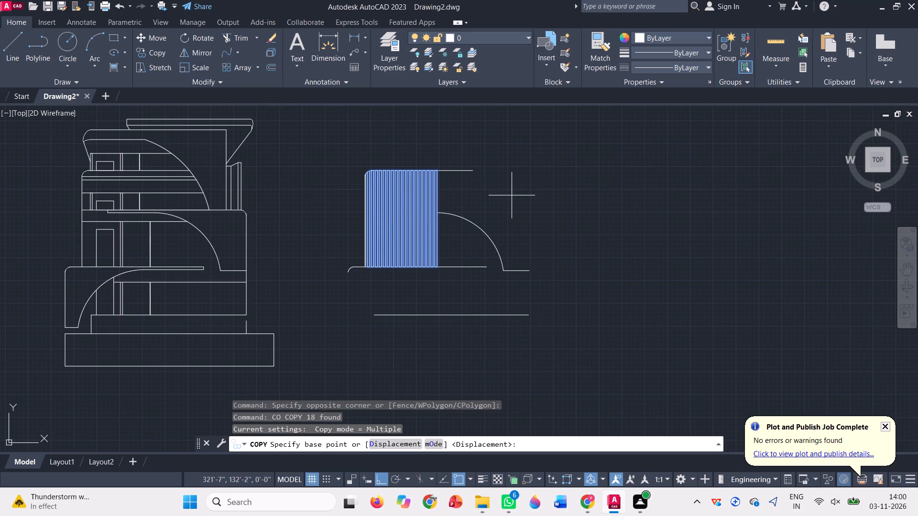
scroll(436, 166, "up", 4)
left_click(423, 190)
scroll(421, 190, "down", 4)
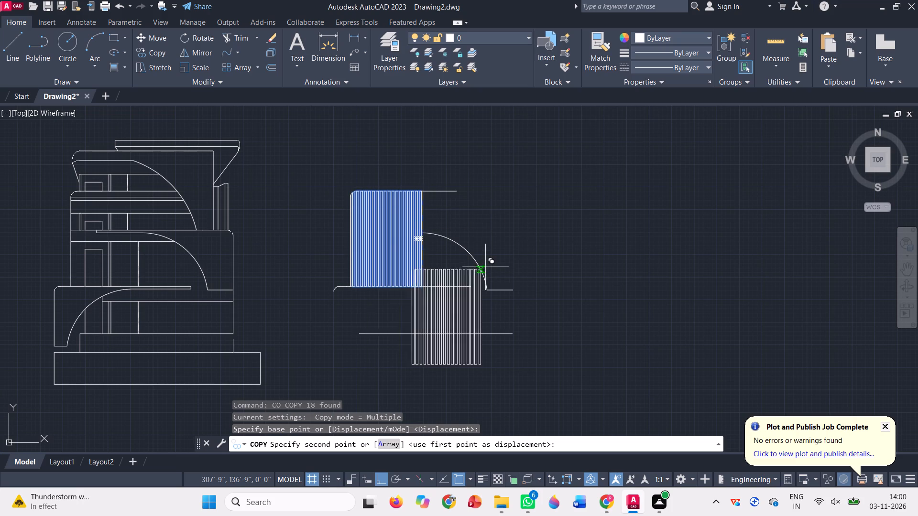
key("F8")
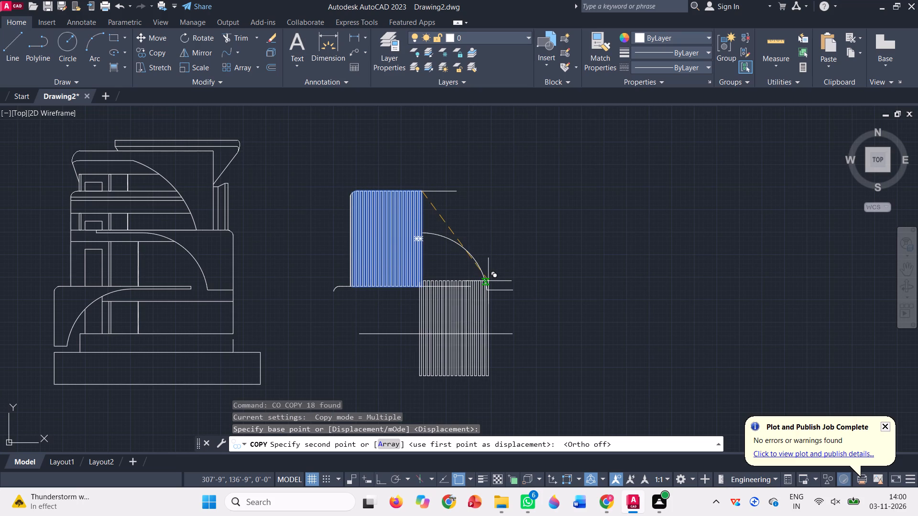
scroll(488, 281, "up", 1)
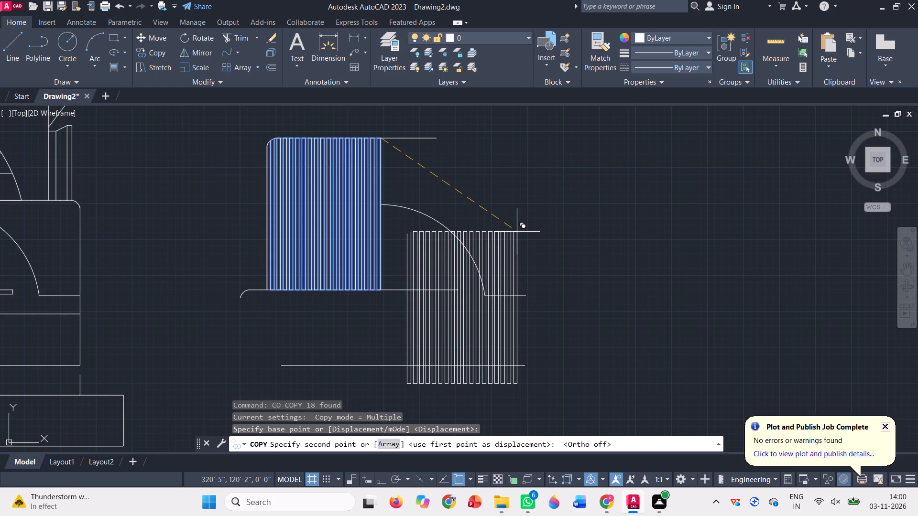
left_click(521, 232)
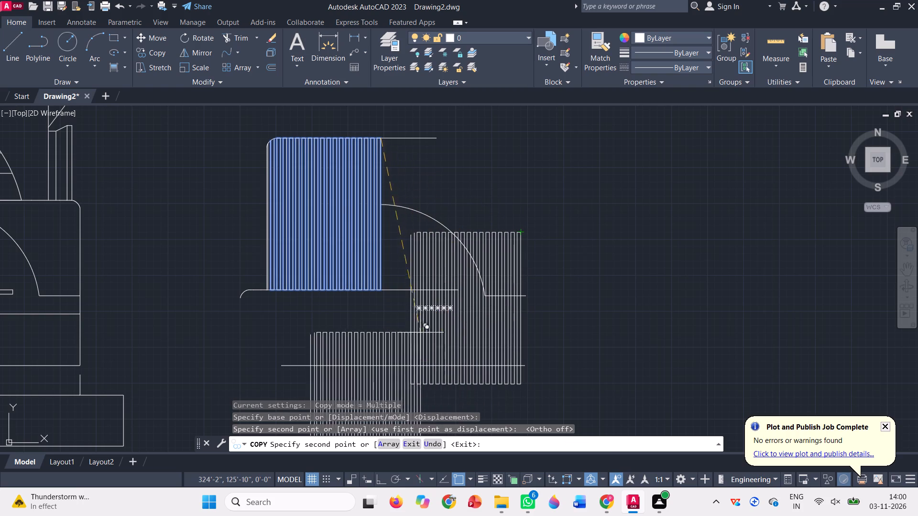
scroll(455, 251, "down", 1)
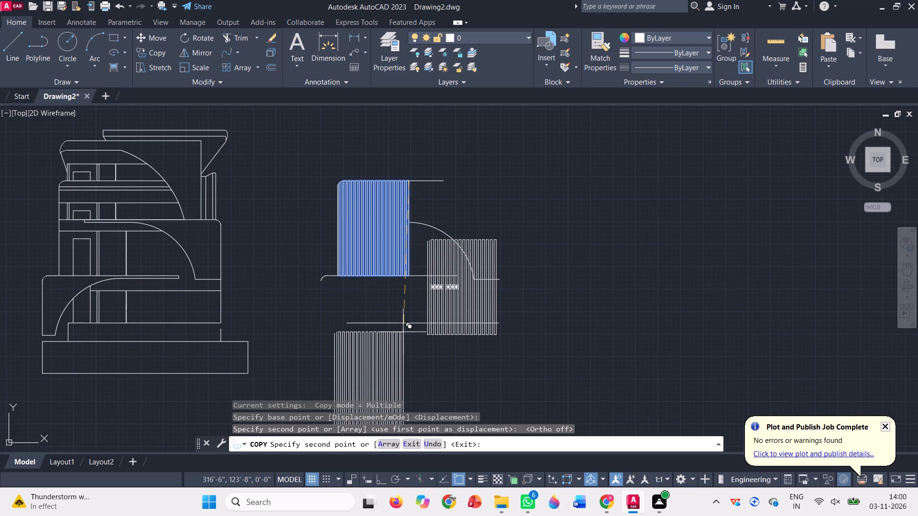
scroll(401, 332, "down", 1)
key("Escape")
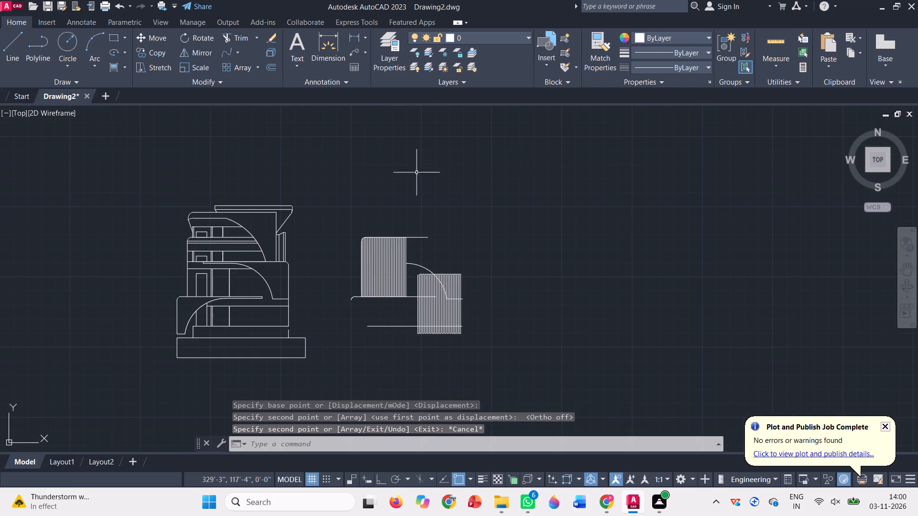
Trim the copied strips' parts that project above the middle curve and above the short horizontal line at its foot.
left_click(241, 41)
scroll(476, 301, "up", 3)
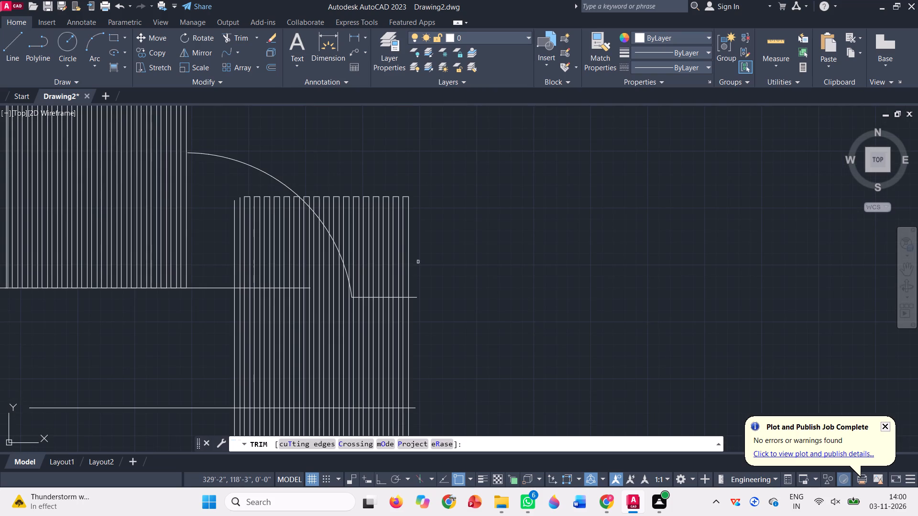
left_click(421, 271)
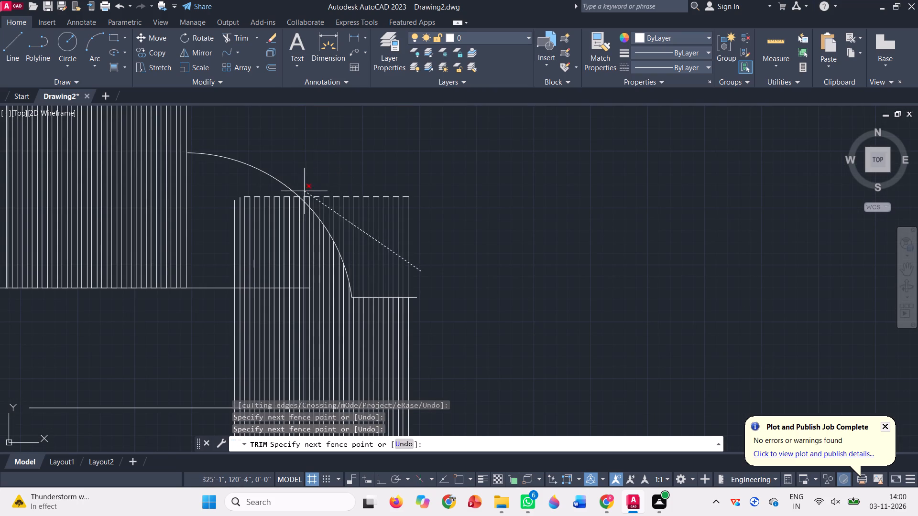
left_click(302, 195)
scroll(307, 203, "up", 3)
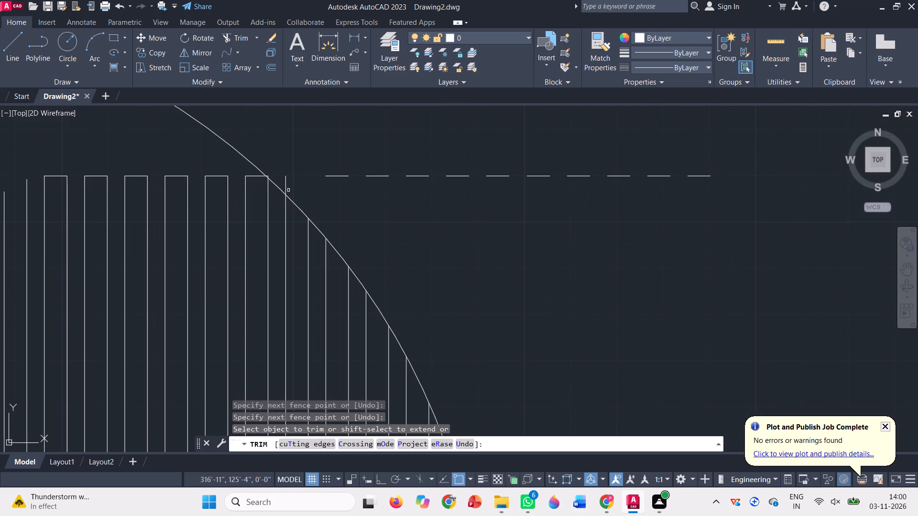
left_click(287, 182)
scroll(458, 206, "down", 3)
scroll(534, 217, "down", 1)
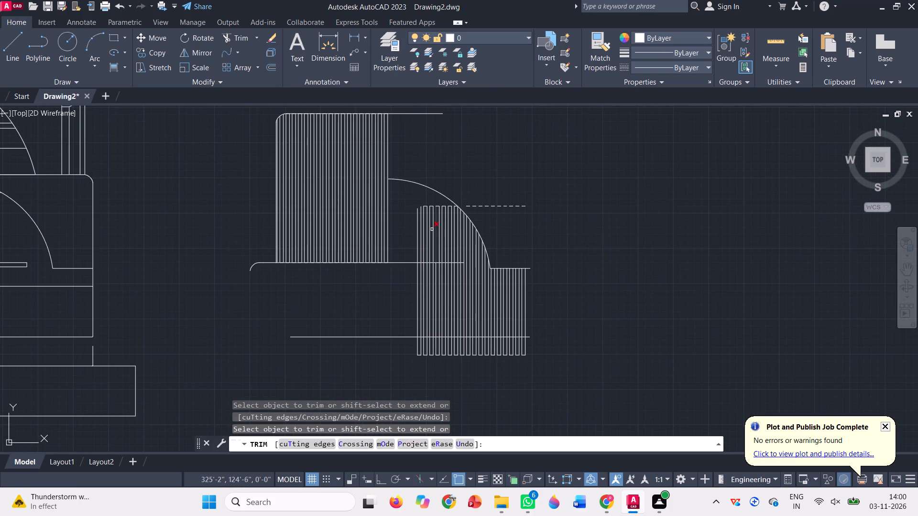
Trim away the copied strips beneath the curve on the inner side, both above and below the storey line.
scroll(427, 225, "up", 2)
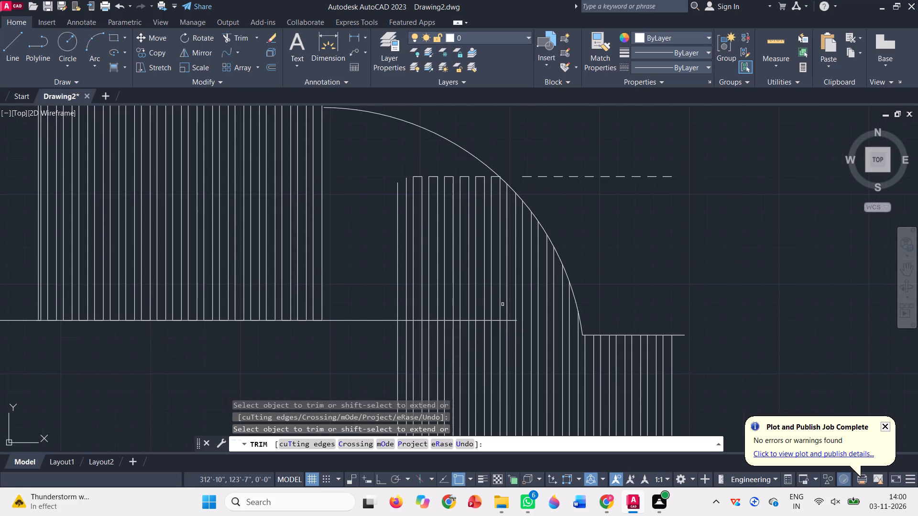
left_click(503, 304)
left_click(363, 261)
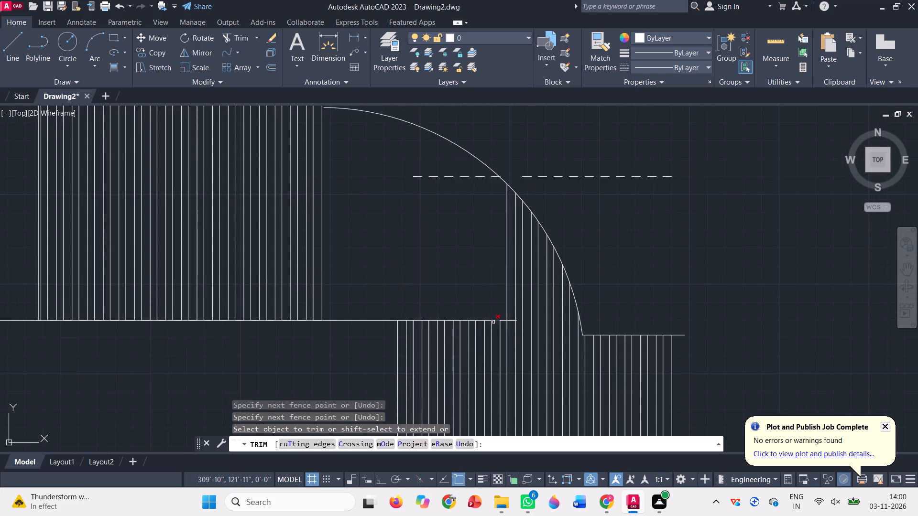
left_click(501, 341)
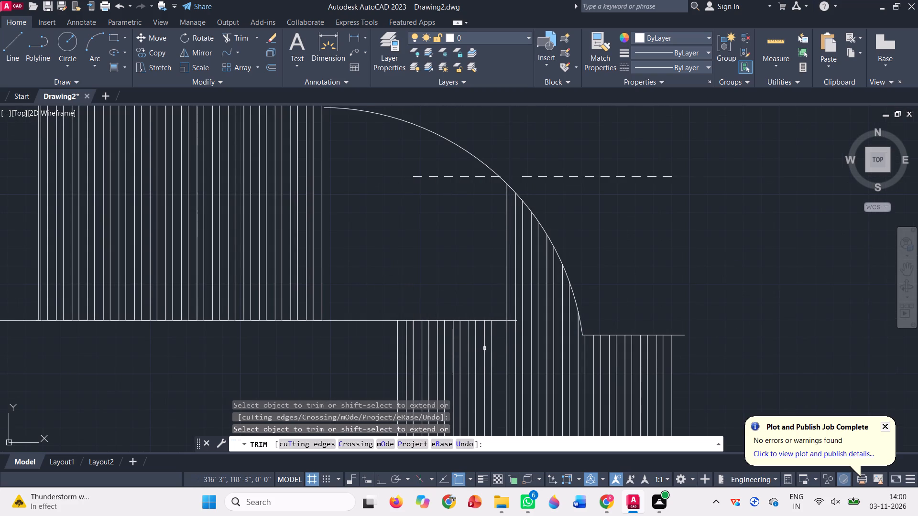
left_click(498, 350)
left_click(367, 323)
scroll(424, 288, "down", 2)
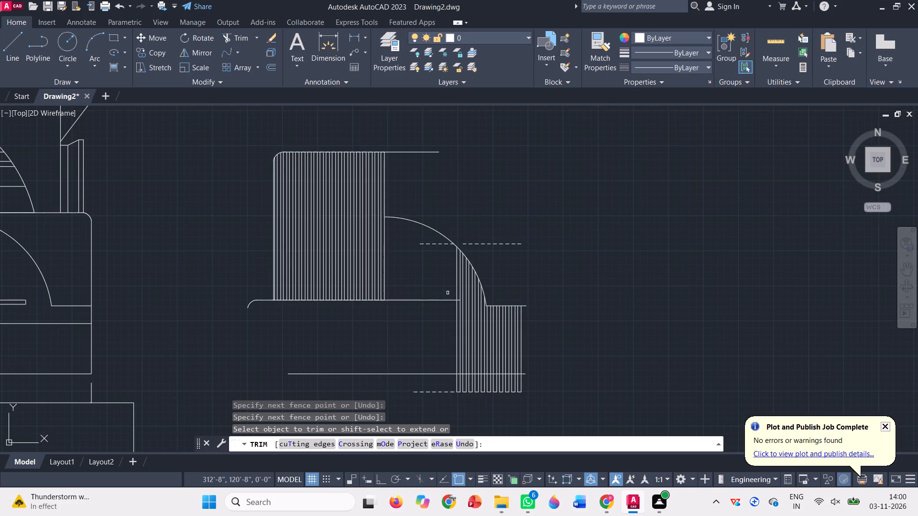
Trim the remaining copied strips where they extend below the base line.
left_click(535, 384)
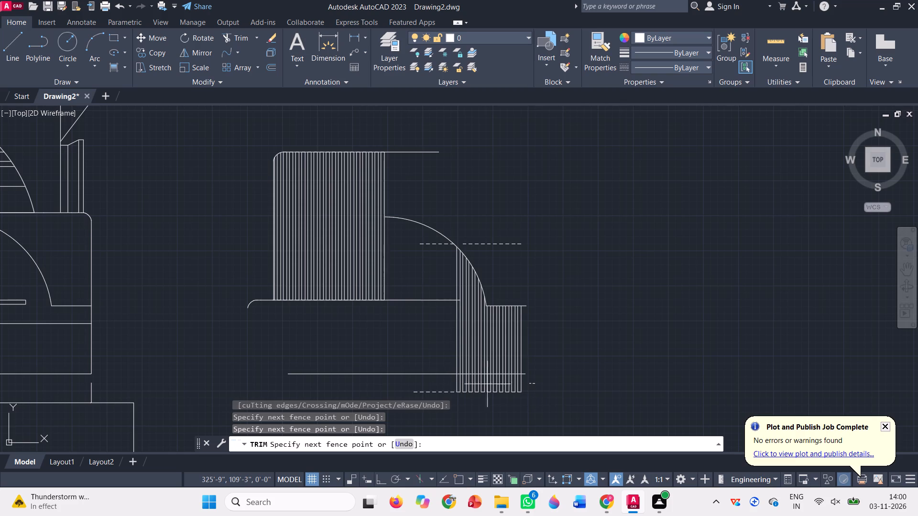
left_click(357, 381)
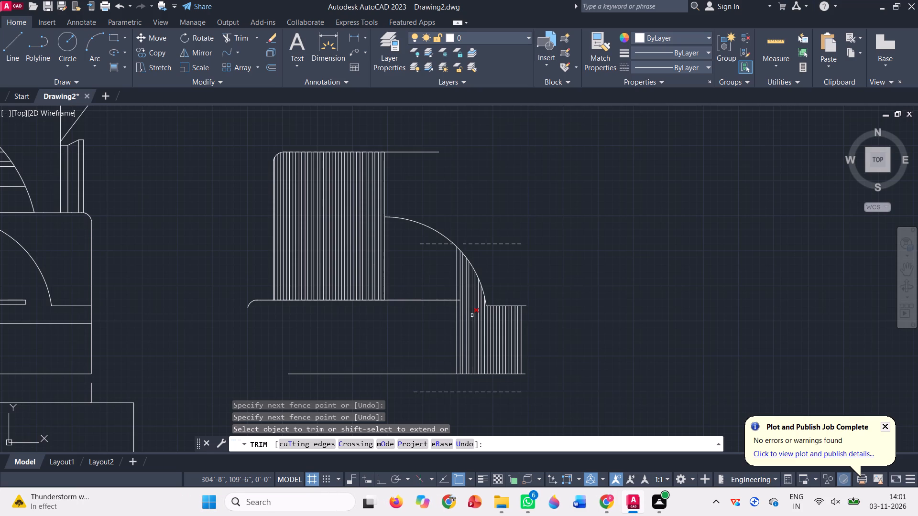
Trim away the two innermost remaining strip lines that cross the end of the storey line under the curve.
scroll(469, 307, "up", 3)
scroll(416, 286, "down", 3)
scroll(414, 242, "up", 2)
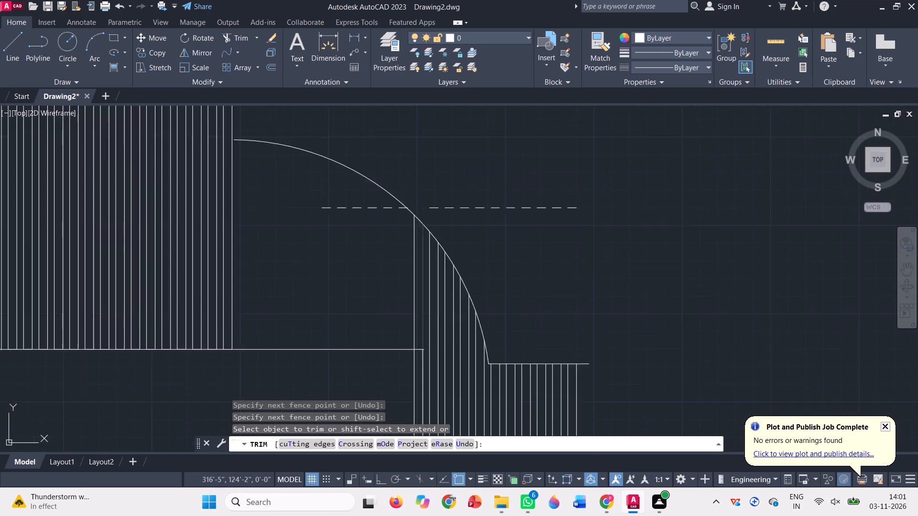
scroll(414, 240, "up", 1)
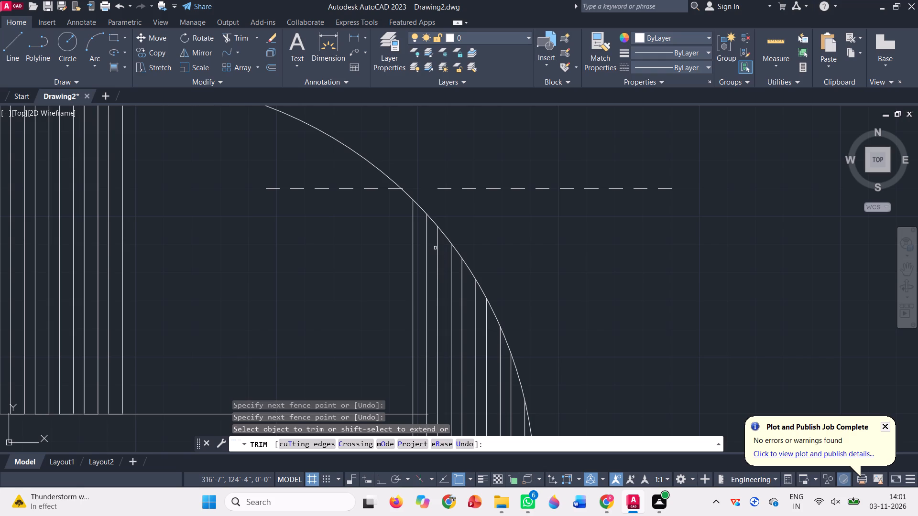
left_click(430, 246)
left_click(366, 254)
scroll(491, 198, "down", 1)
scroll(439, 362, "up", 2)
left_click(476, 323)
left_click(391, 323)
scroll(525, 217, "down", 3)
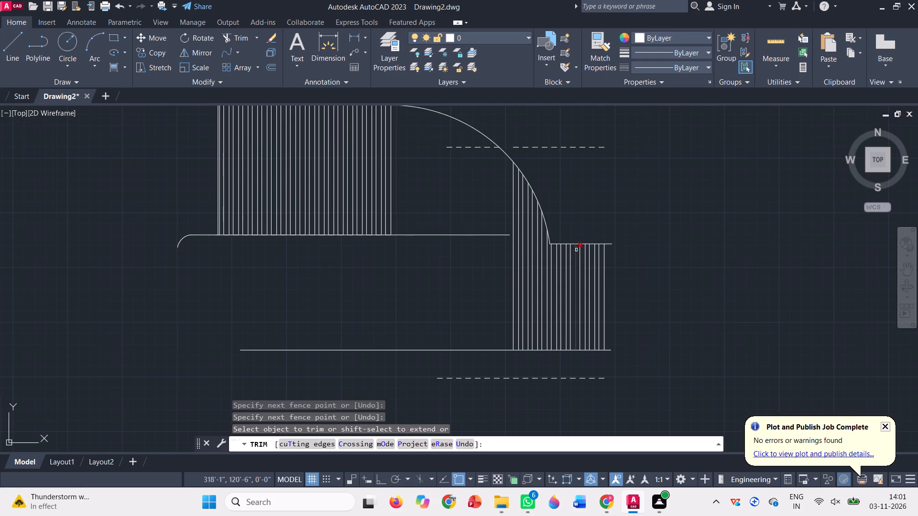
key("Escape")
Delete the leftover short bottom edges of the copied strips below the base line.
left_click(650, 411)
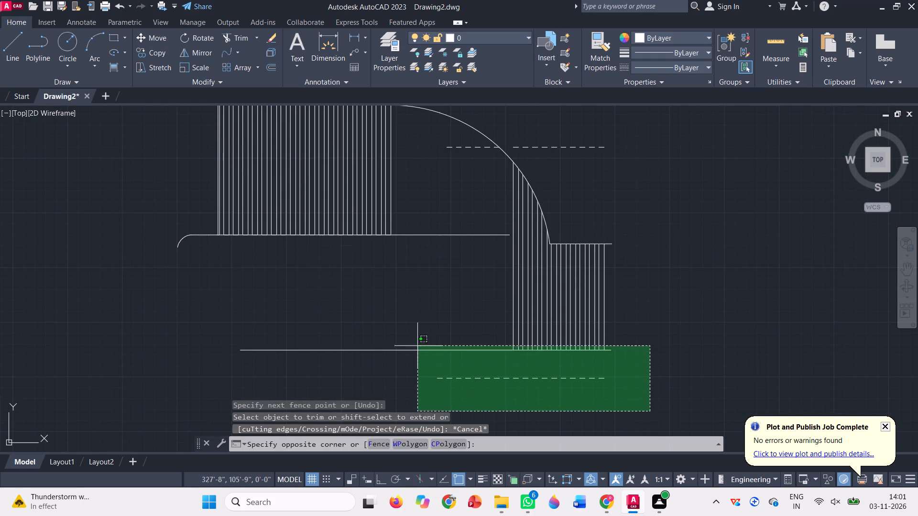
left_click(400, 366)
key("Delete")
Delete the leftover short top edges of the copied strips on both sides of the curve.
scroll(534, 387, "down", 1)
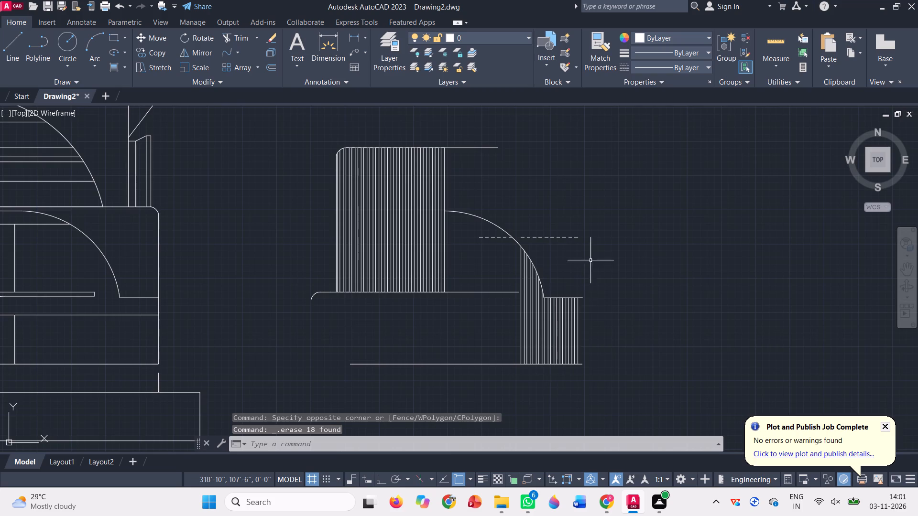
scroll(606, 232, "up", 3)
left_click(543, 299)
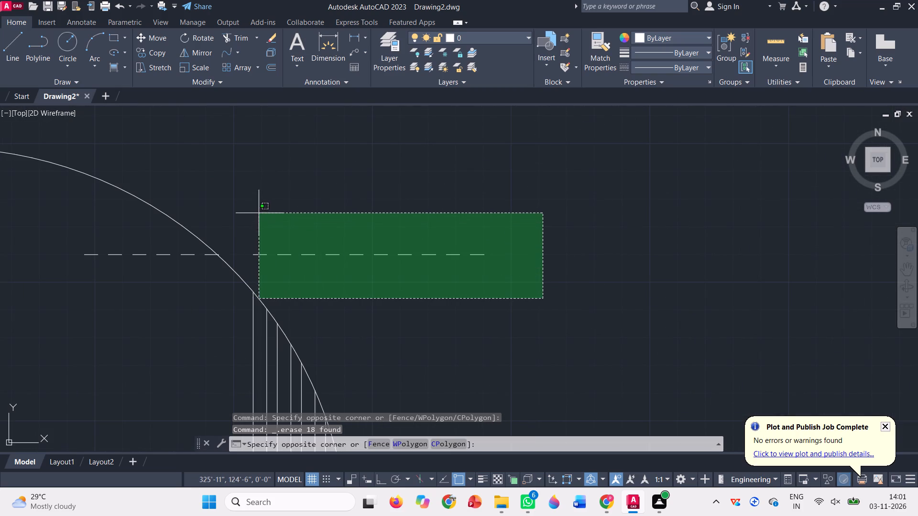
left_click(361, 286)
left_click(520, 283)
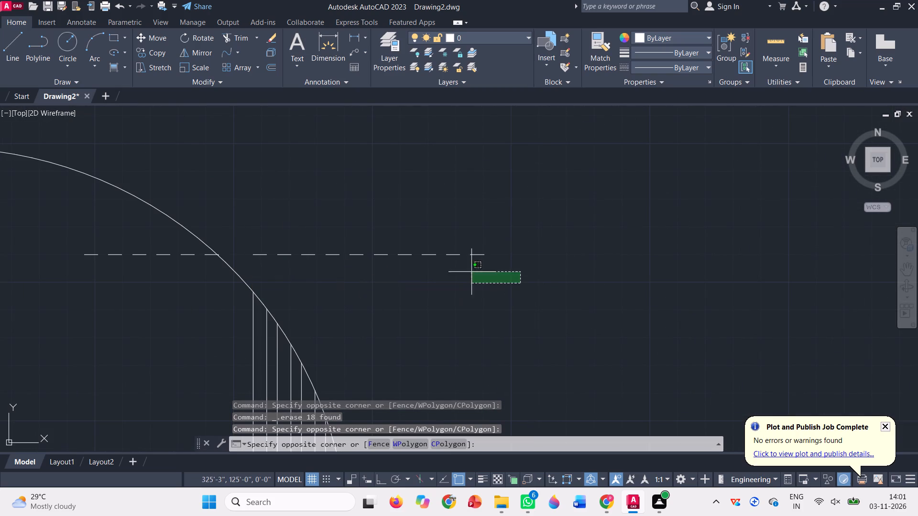
left_click(253, 219)
key("Delete")
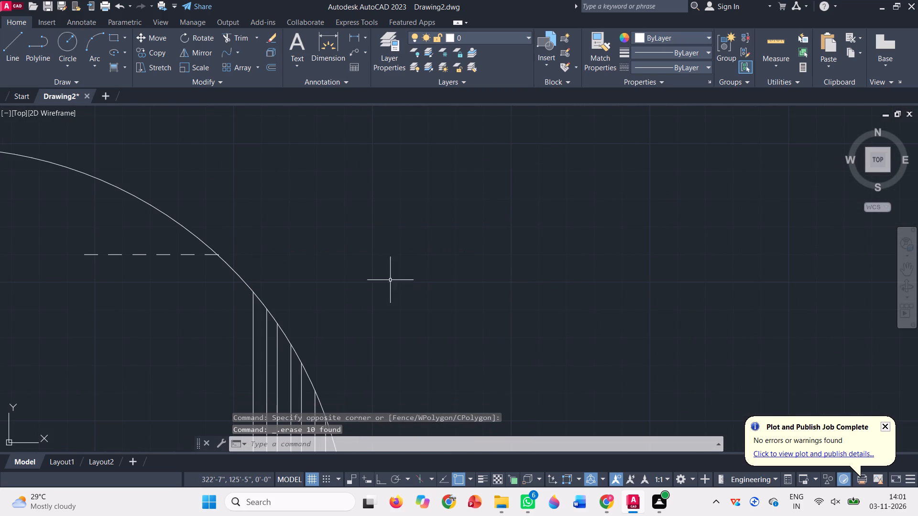
left_click(213, 303)
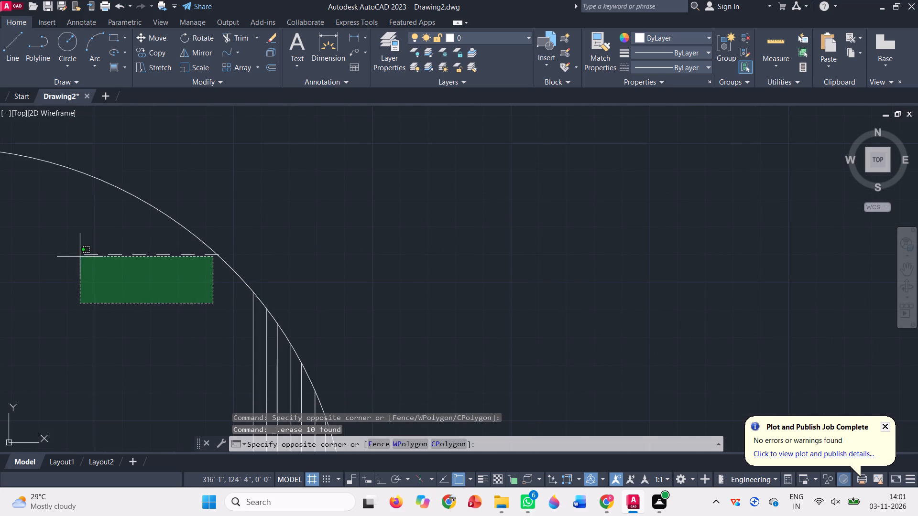
left_click(62, 252)
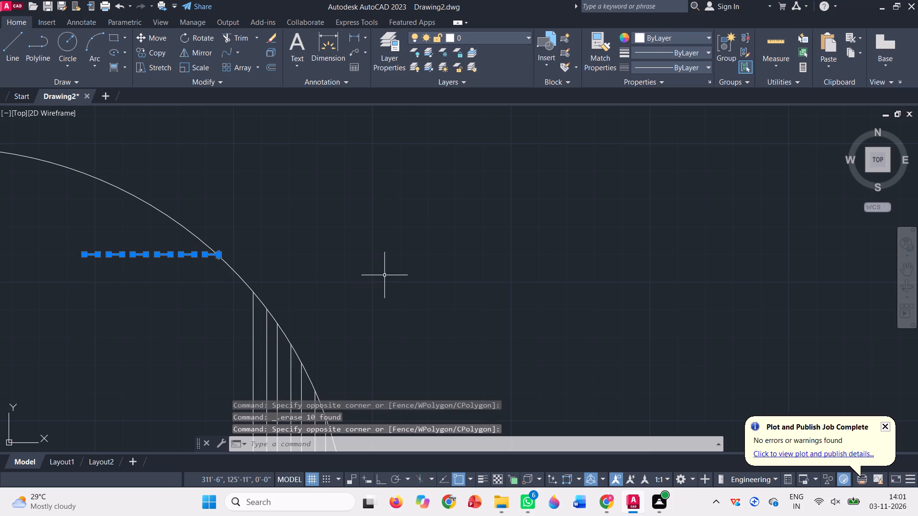
key("Delete")
Copy the two outermost slat lines of the lower block sideways to fill the remaining gap at its right end.
scroll(390, 267, "down", 4)
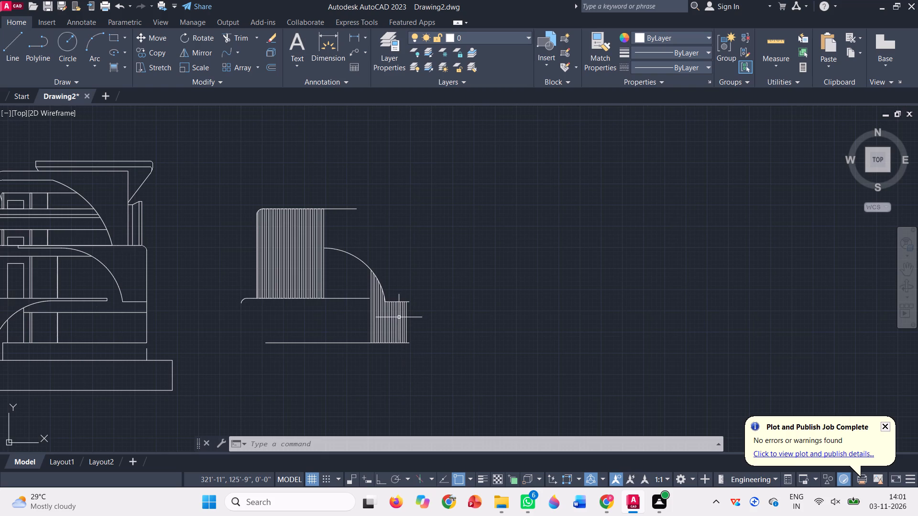
scroll(400, 318, "up", 4)
left_click(406, 296)
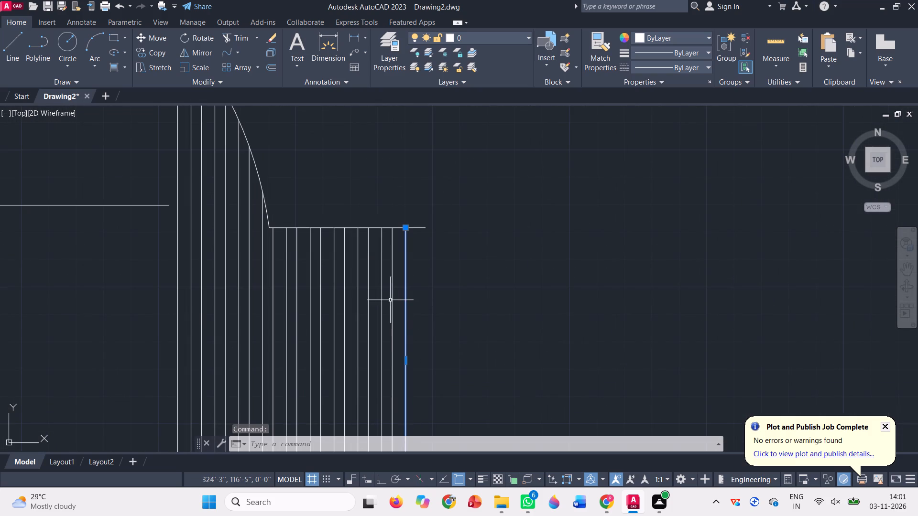
left_click(393, 299)
scroll(468, 230, "down", 2)
type("co")
key("space")
scroll(423, 234, "up", 3)
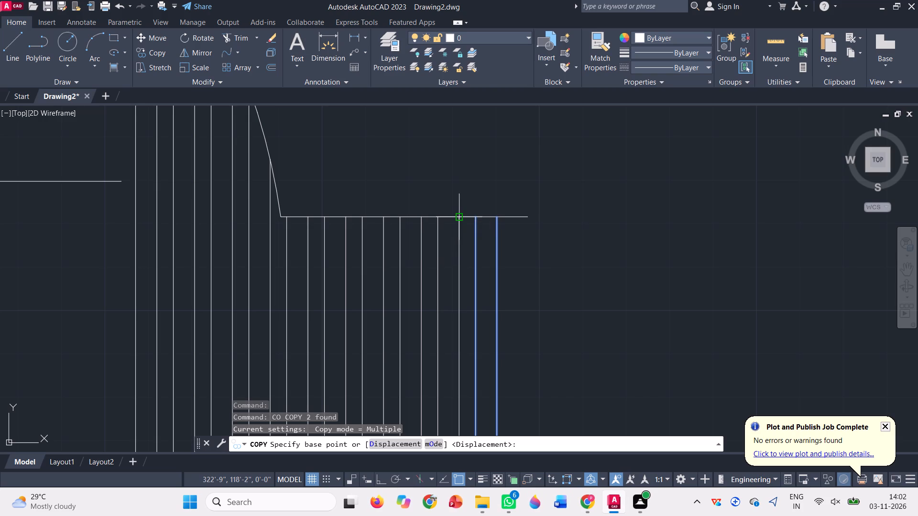
left_click(458, 215)
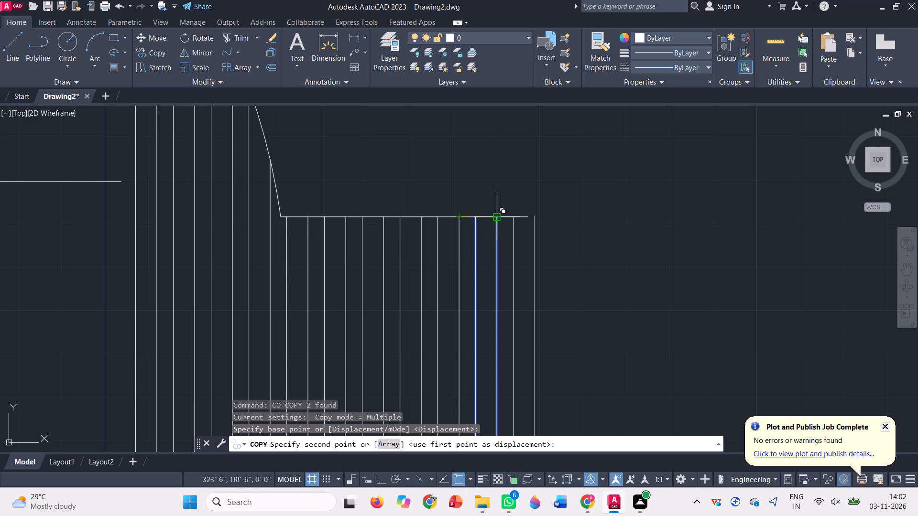
left_click(498, 216)
scroll(483, 176, "down", 3)
key("space")
Extend the short vertical line above the main elevation's plinth up to the ground-floor base line.
scroll(511, 227, "down", 1)
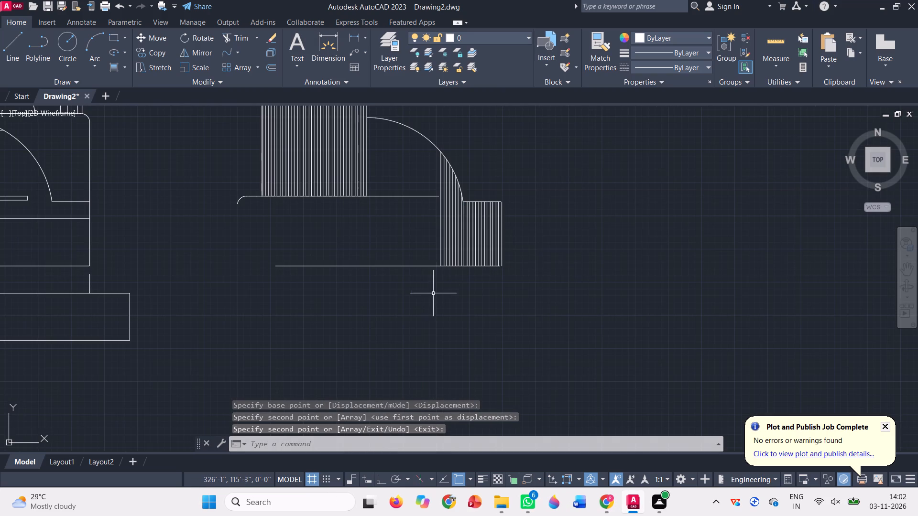
scroll(575, 279, "down", 1)
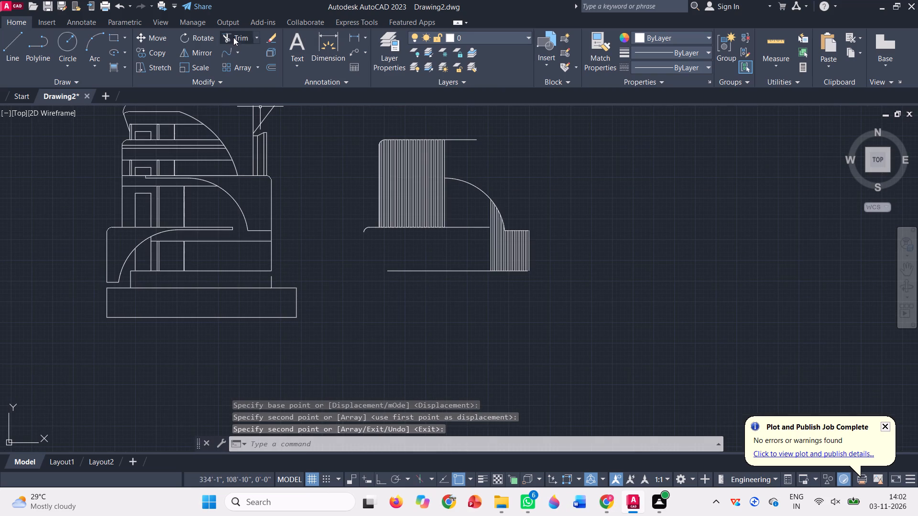
left_click(257, 37)
left_click(246, 79)
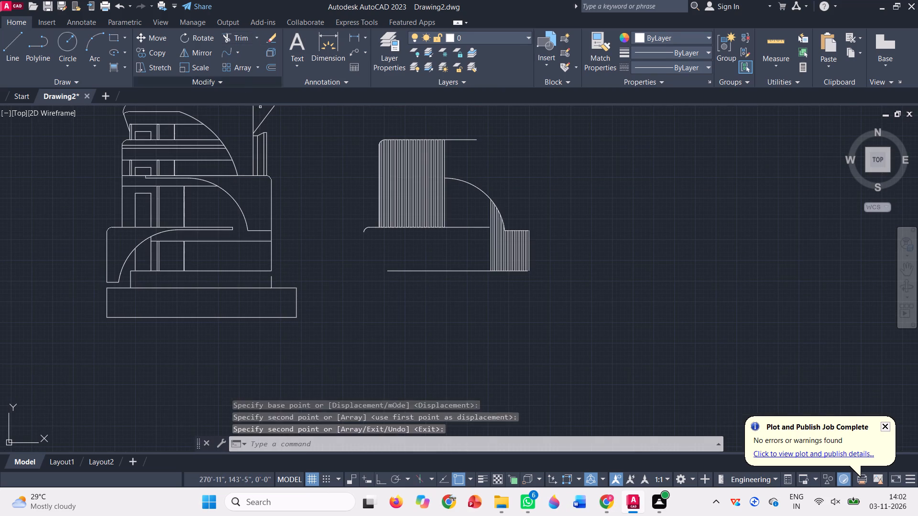
scroll(266, 298, "up", 3)
left_click(264, 234)
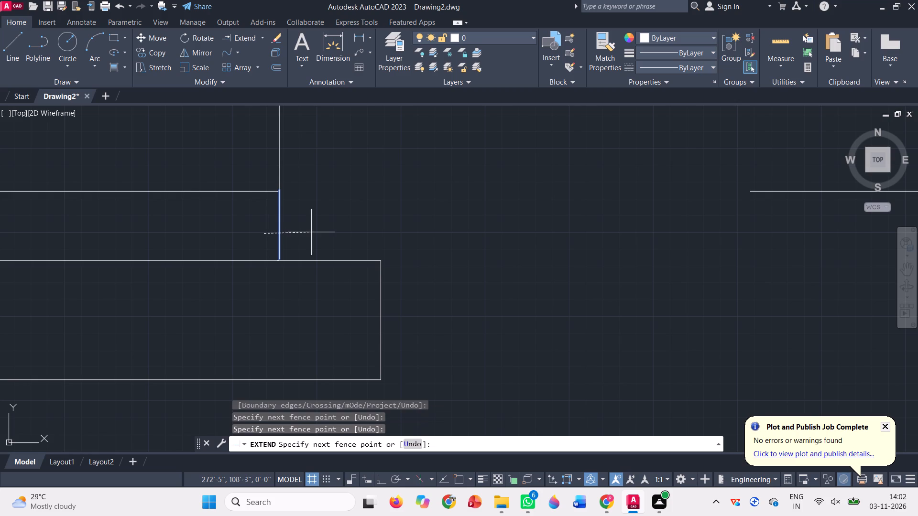
left_click(311, 232)
key("Escape")
Copy all slat lines of both blocks onto the main elevation, aligning the base line's left end with the ground-floor base corner.
scroll(289, 292, "down", 4)
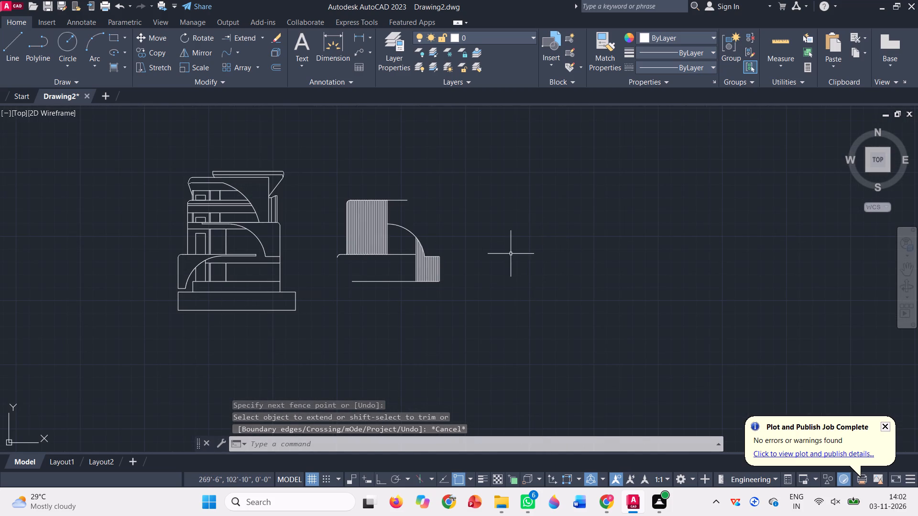
scroll(142, 300, "up", 2)
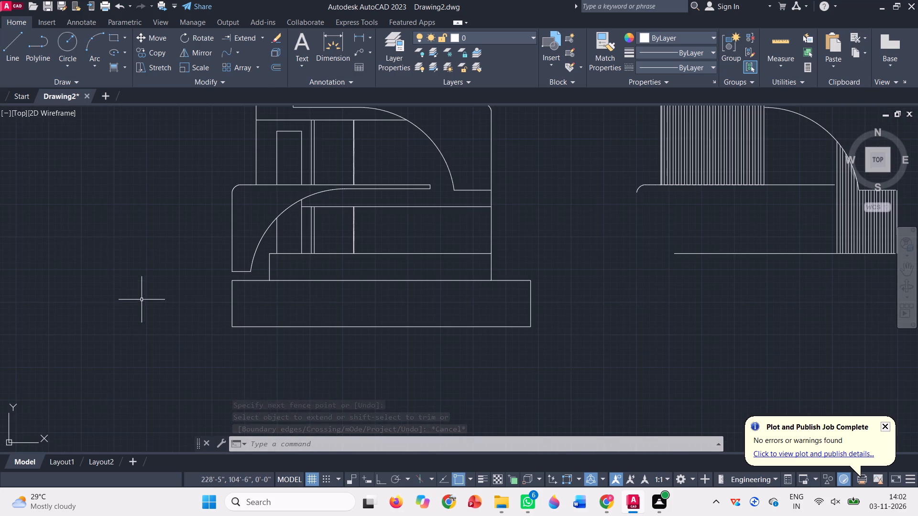
scroll(215, 320, "down", 1)
scroll(336, 324, "down", 1)
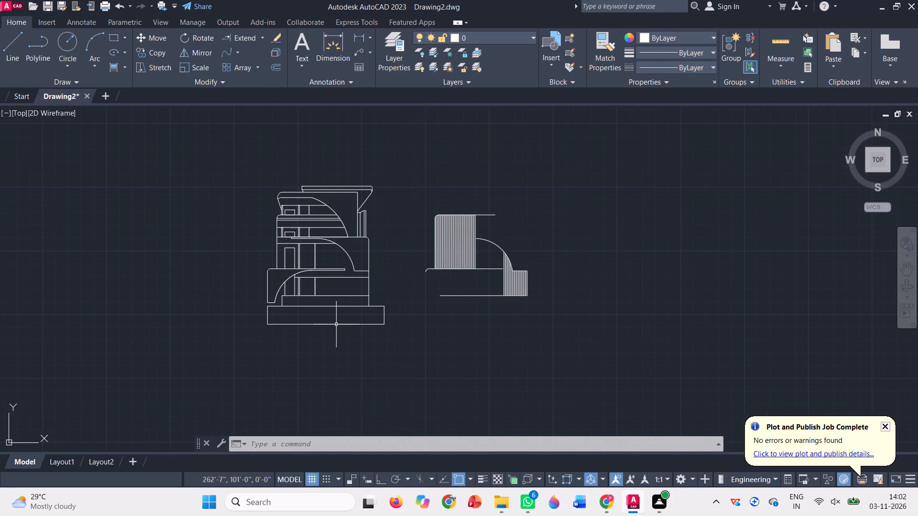
scroll(486, 227, "up", 2)
left_click(486, 229)
left_click(345, 215)
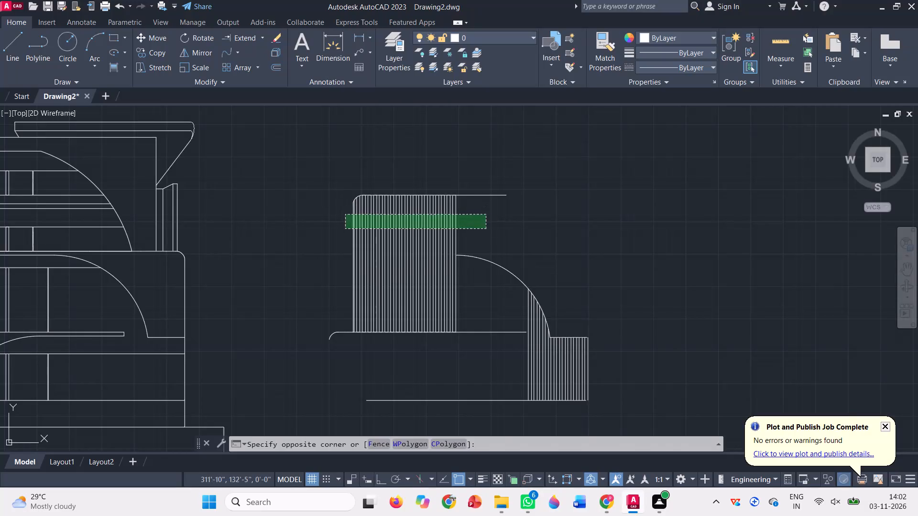
left_click(593, 379)
left_click(510, 358)
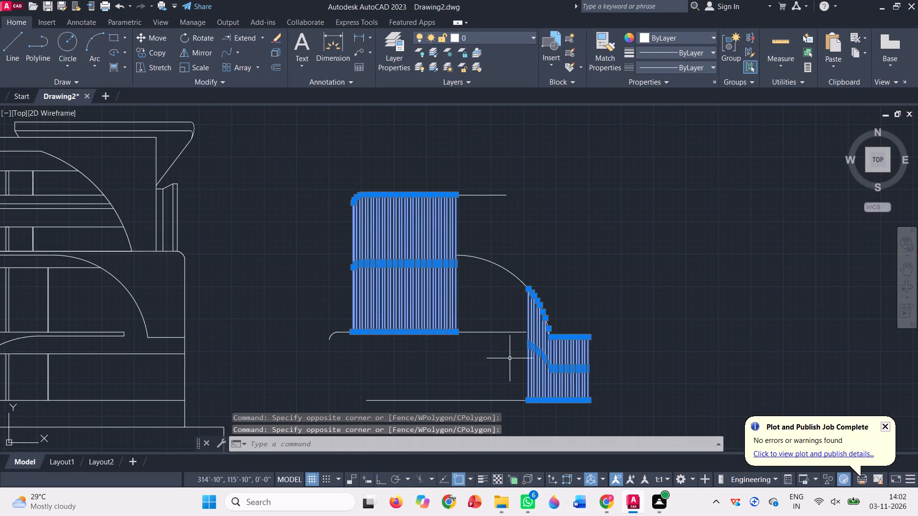
scroll(551, 316, "down", 1)
type("co")
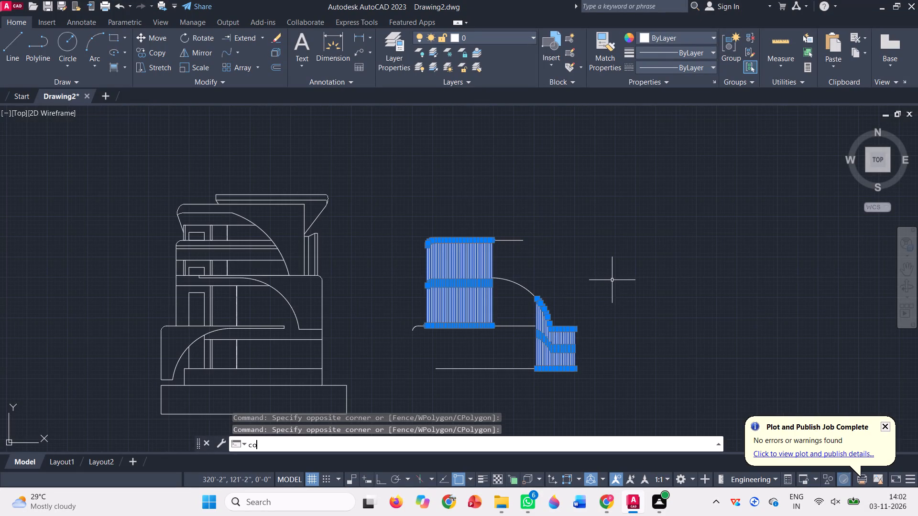
key("space")
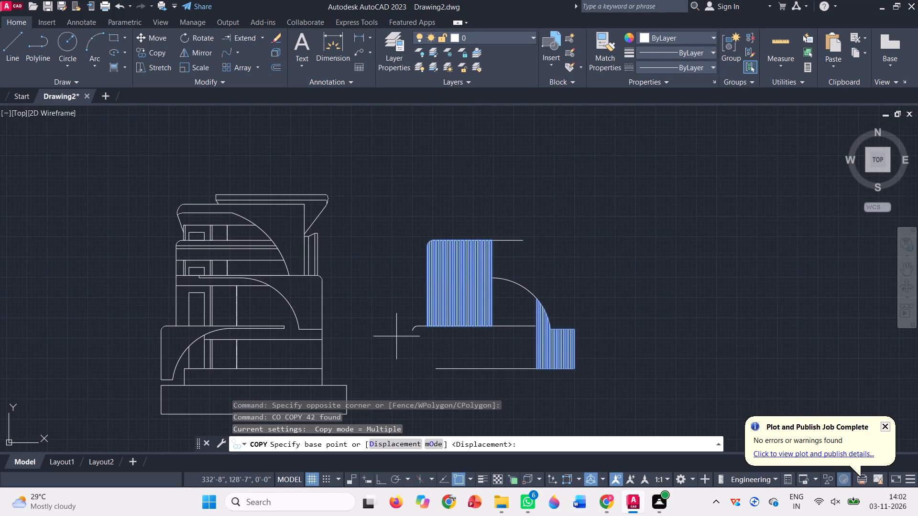
left_click(434, 370)
scroll(494, 319, "down", 1)
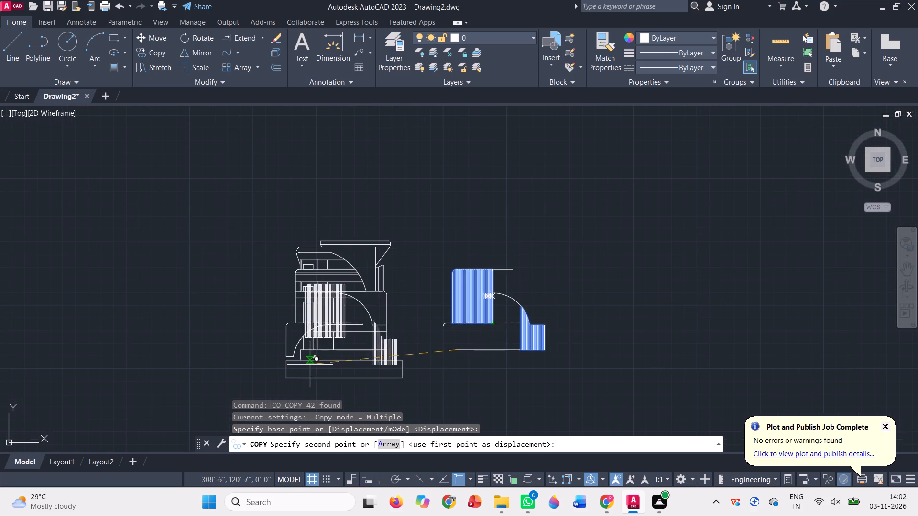
scroll(283, 360, "up", 3)
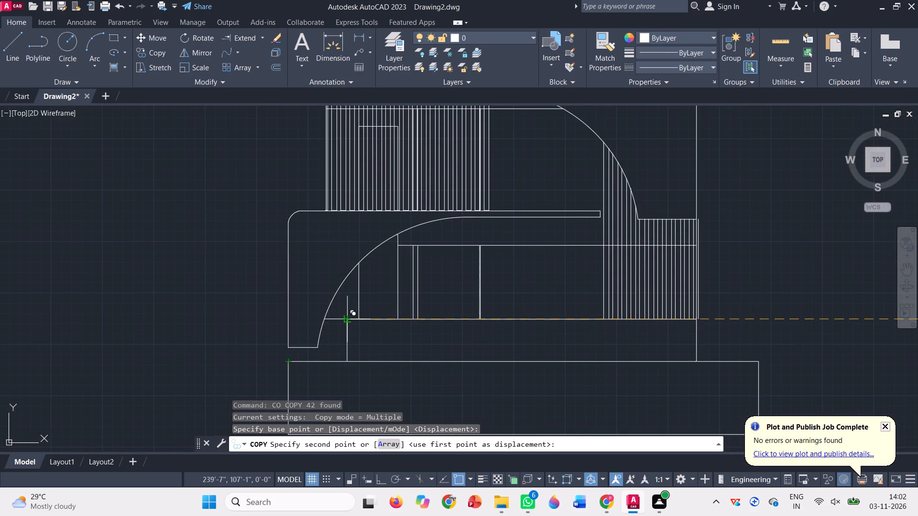
left_click(348, 319)
key("space")
Delete the copied slat line that lies just outside the main elevation's right wall.
scroll(312, 329, "down", 2)
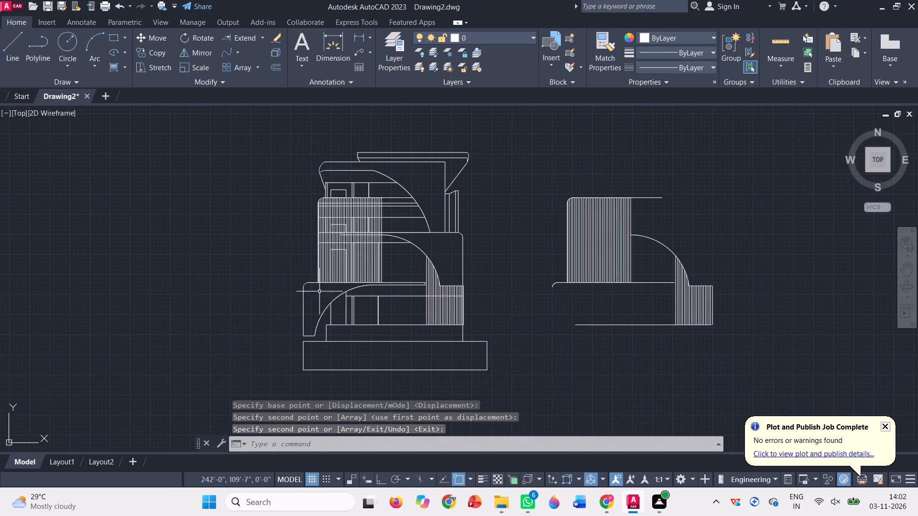
scroll(312, 242, "up", 3)
scroll(315, 242, "down", 2)
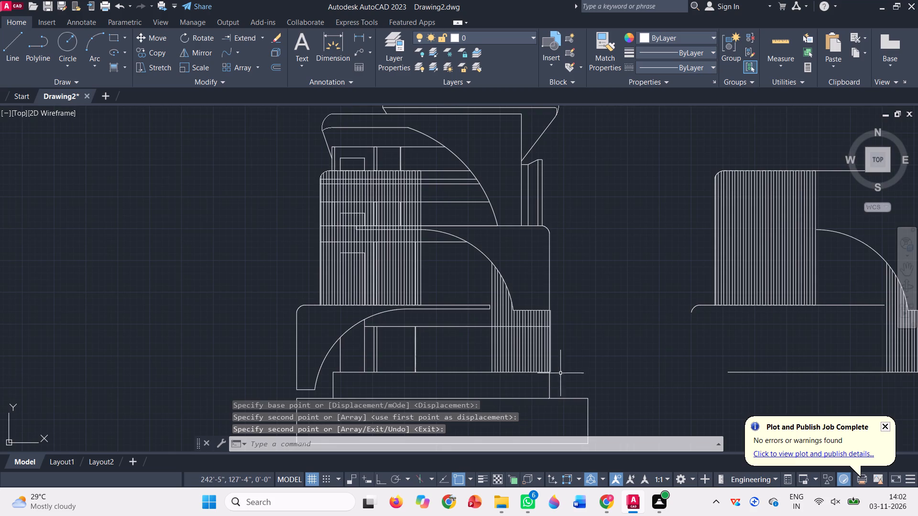
scroll(559, 341, "up", 3)
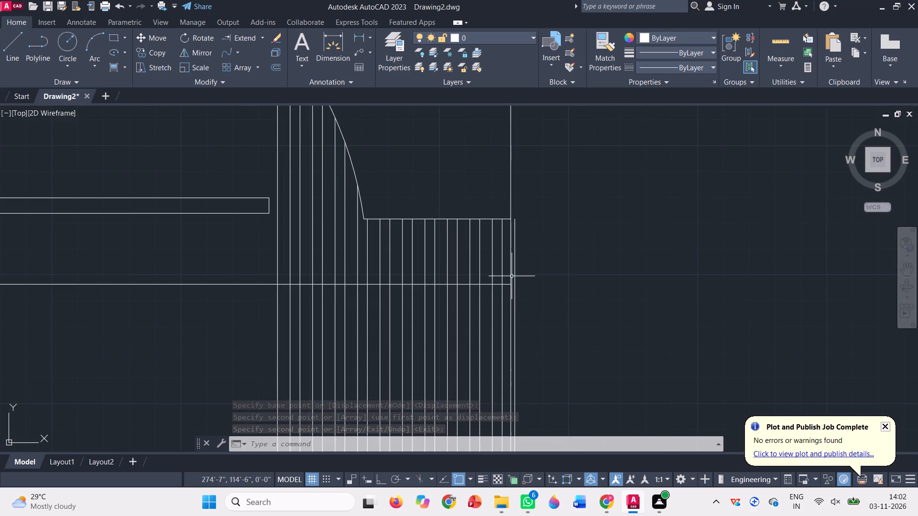
left_click(514, 279)
key("Delete")
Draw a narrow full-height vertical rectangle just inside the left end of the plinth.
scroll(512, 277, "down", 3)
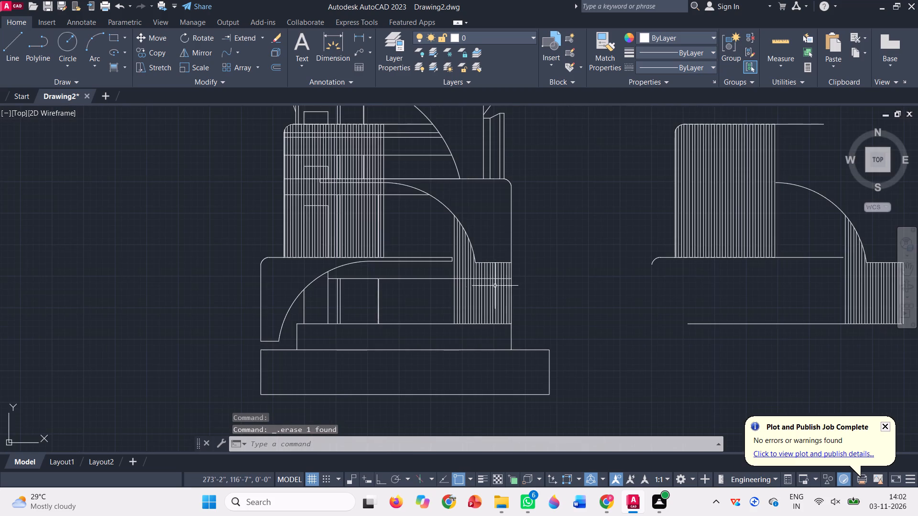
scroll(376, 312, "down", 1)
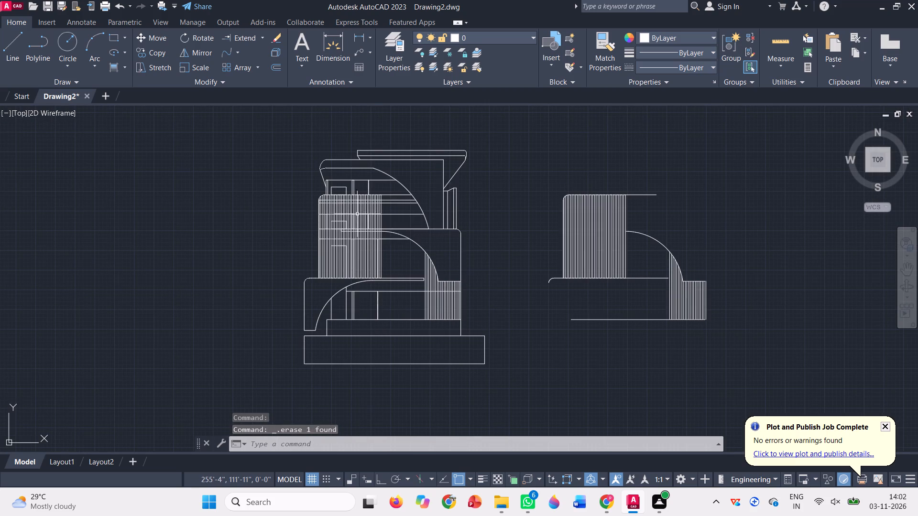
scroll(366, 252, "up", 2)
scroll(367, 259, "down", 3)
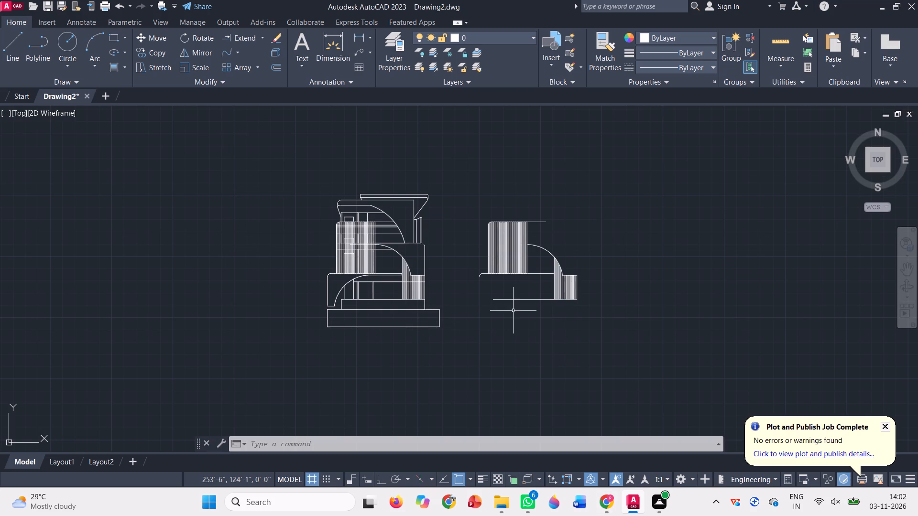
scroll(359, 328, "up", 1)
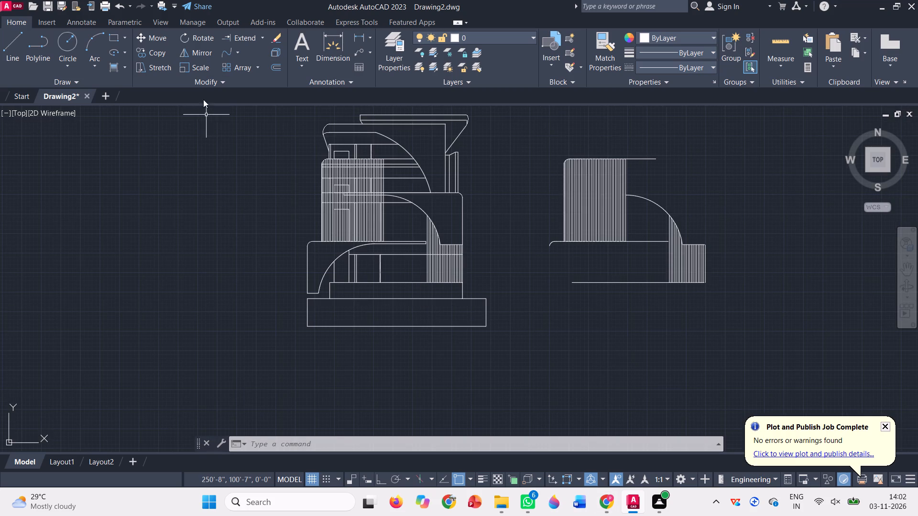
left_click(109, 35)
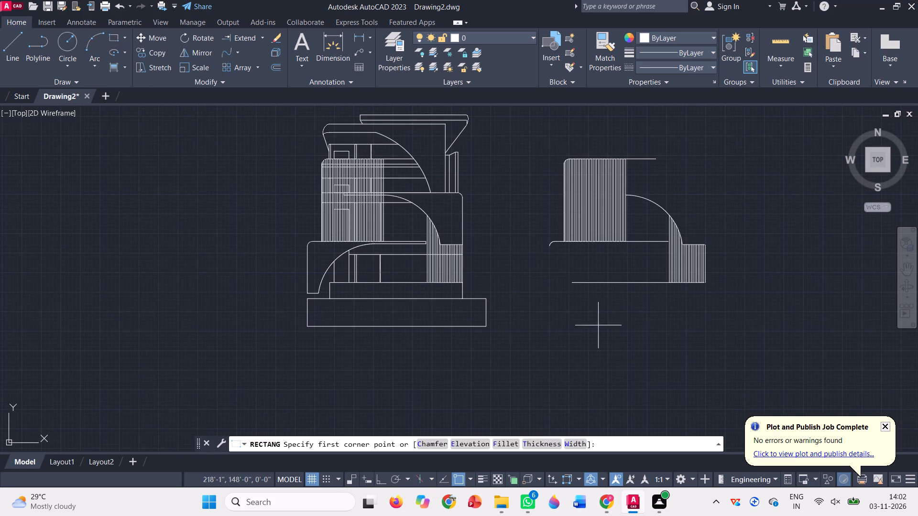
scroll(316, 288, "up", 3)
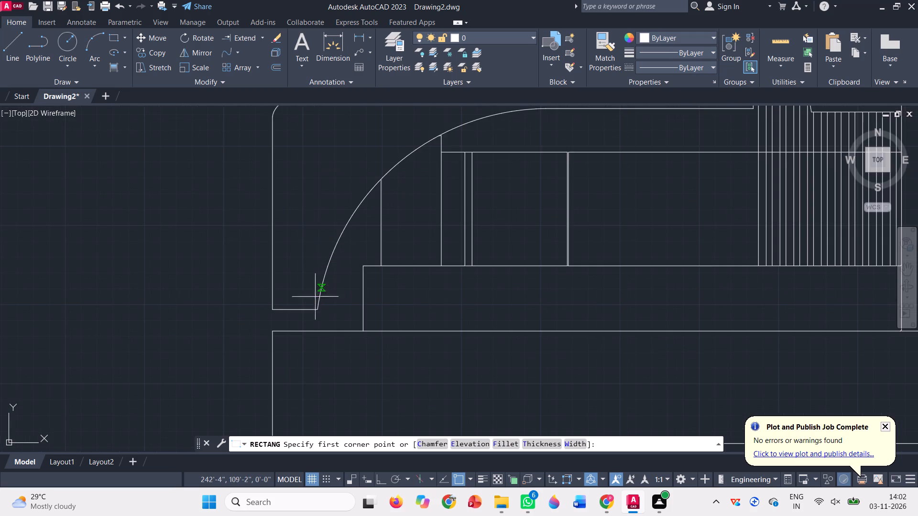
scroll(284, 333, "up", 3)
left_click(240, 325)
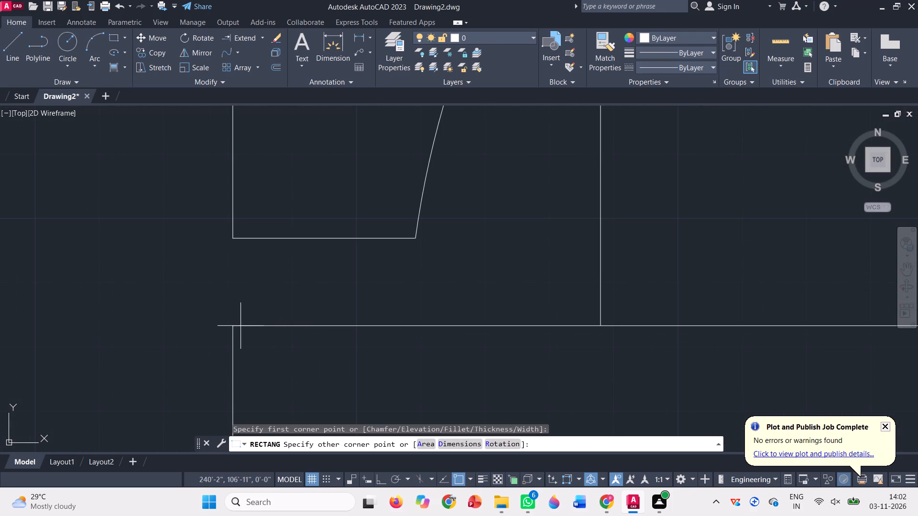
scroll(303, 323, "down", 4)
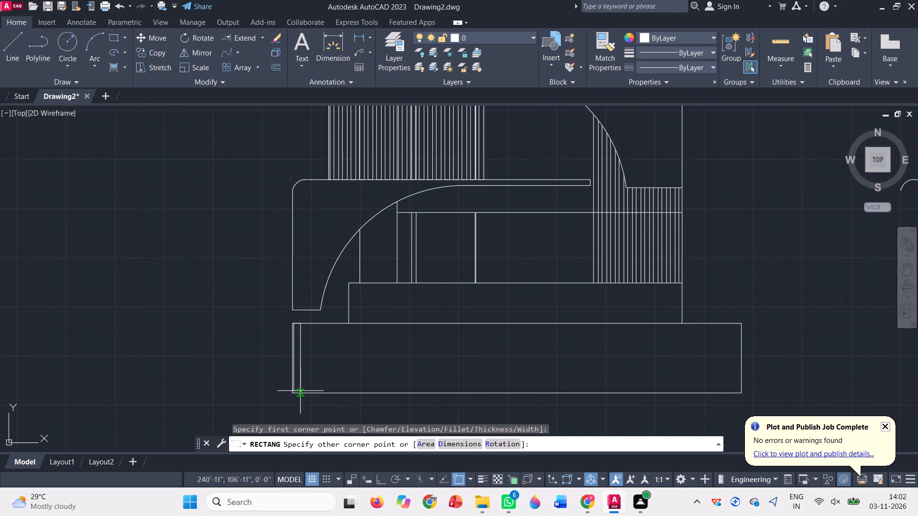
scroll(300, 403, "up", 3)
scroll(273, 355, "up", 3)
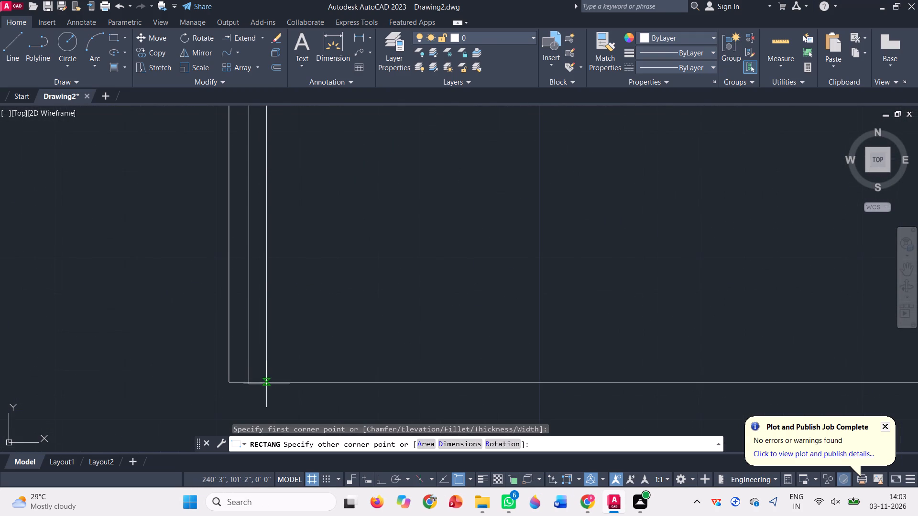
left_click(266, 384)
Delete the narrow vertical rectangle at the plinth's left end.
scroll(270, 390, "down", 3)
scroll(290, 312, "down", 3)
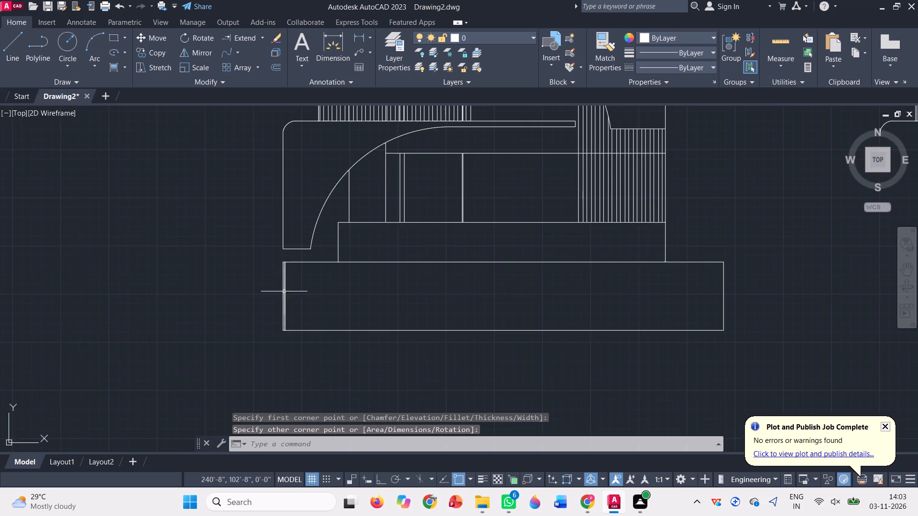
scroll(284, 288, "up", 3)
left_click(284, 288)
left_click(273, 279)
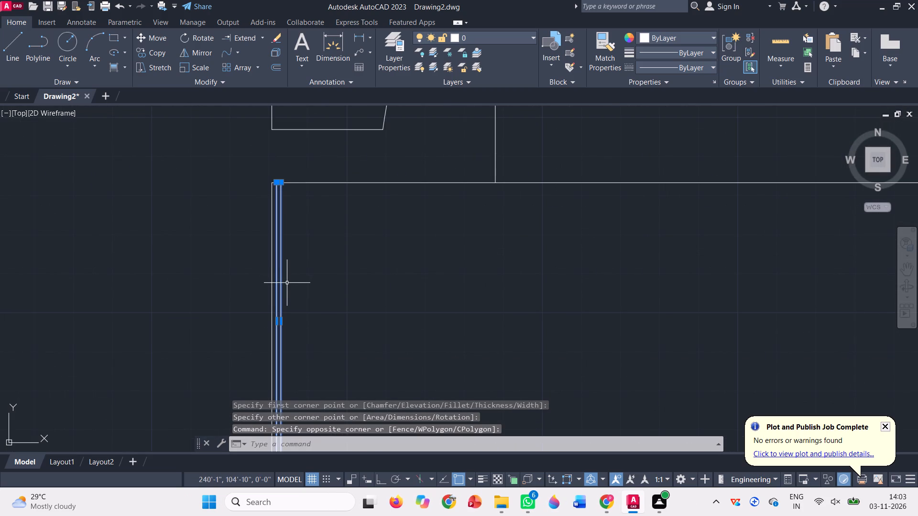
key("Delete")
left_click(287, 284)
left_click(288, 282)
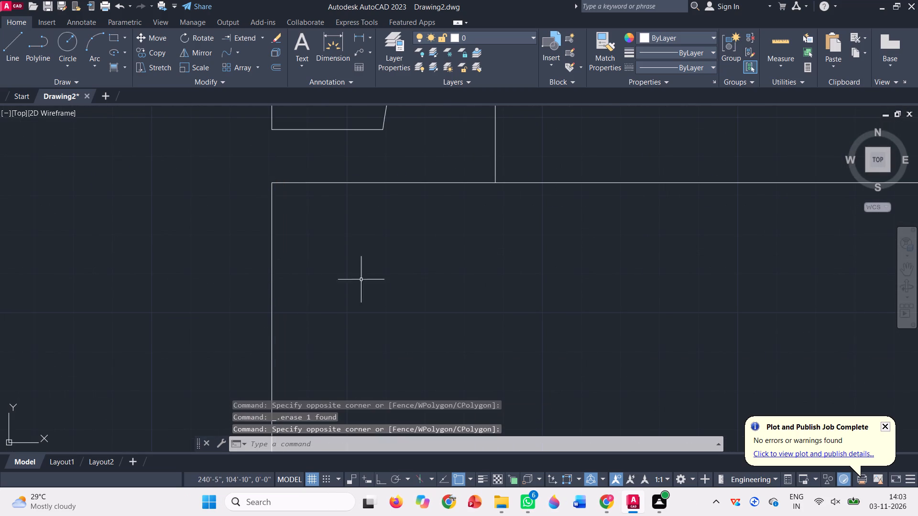
Draw a vertical guide line from the plinth's top edge to its bottom edge, about 4 inches in from the left end.
key("l")
key("Return")
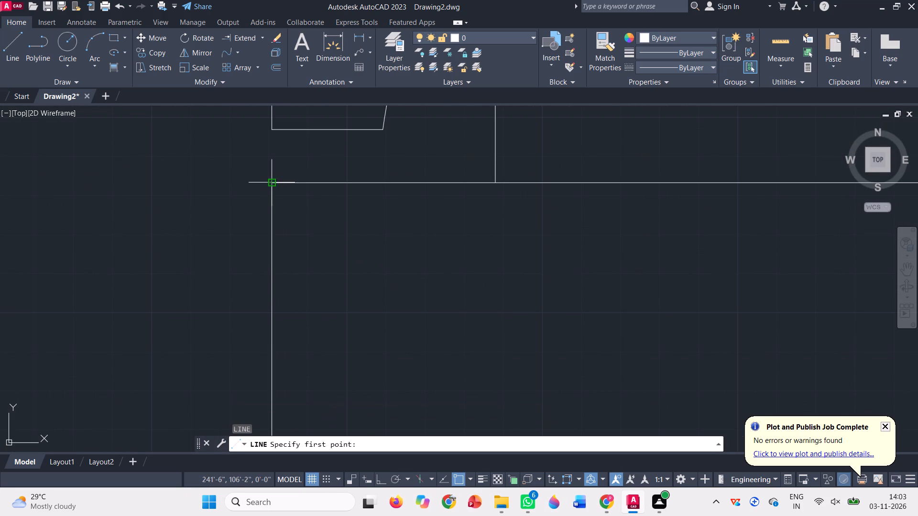
left_click(288, 184)
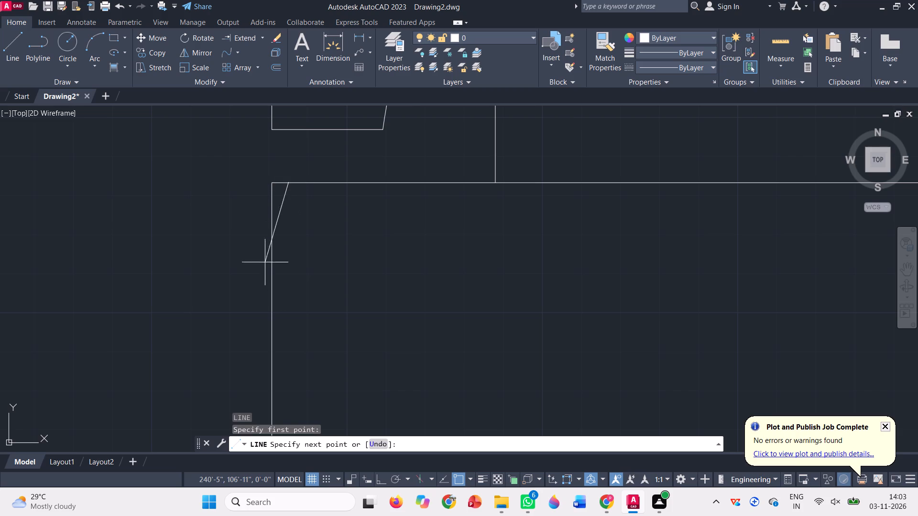
scroll(274, 224, "down", 1)
key("F8")
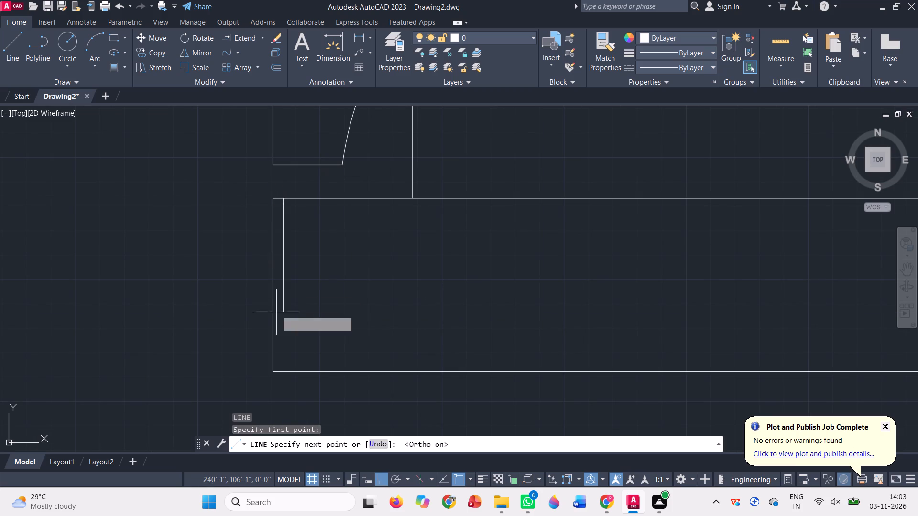
left_click(283, 372)
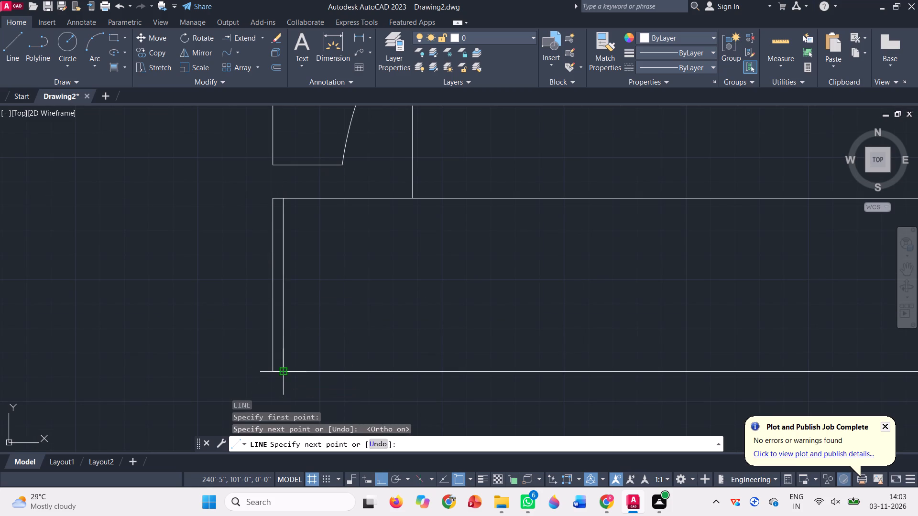
key("space")
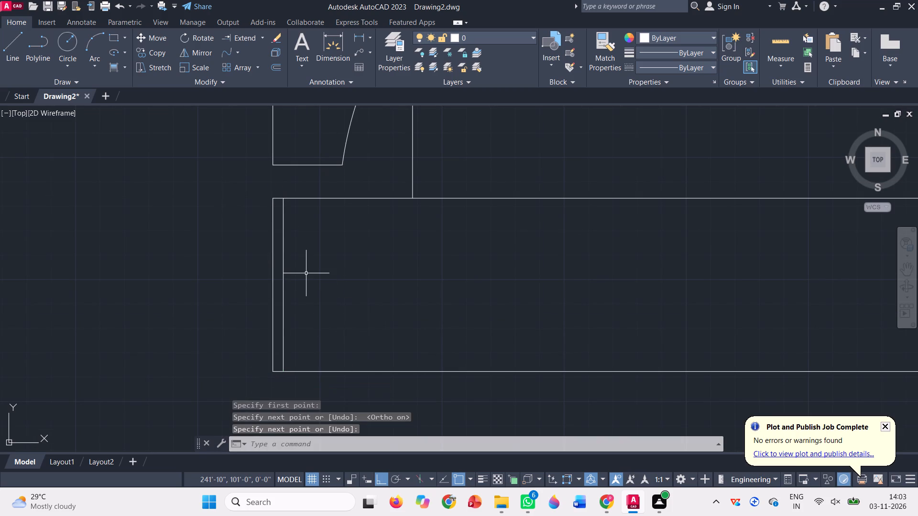
Draw a full-height rectangle filling the strip between the plinth's left end and the vertical guide line.
left_click(120, 38)
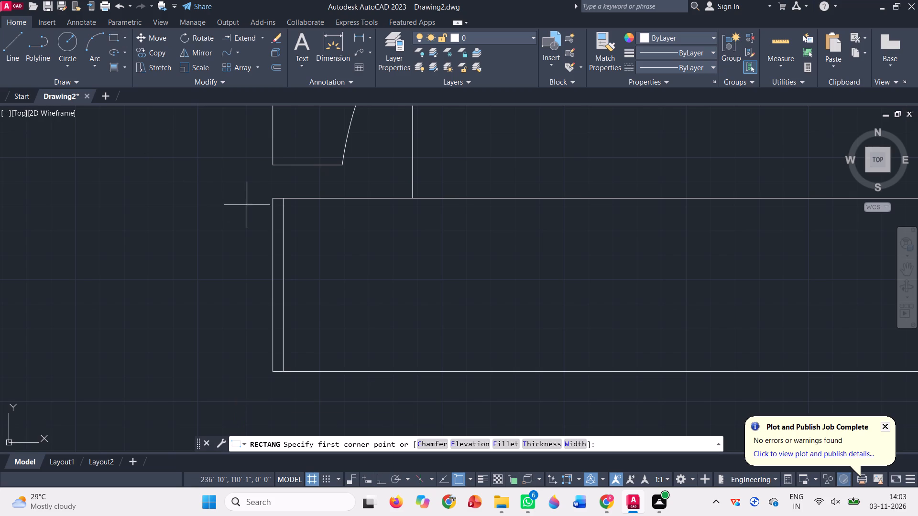
left_click(276, 197)
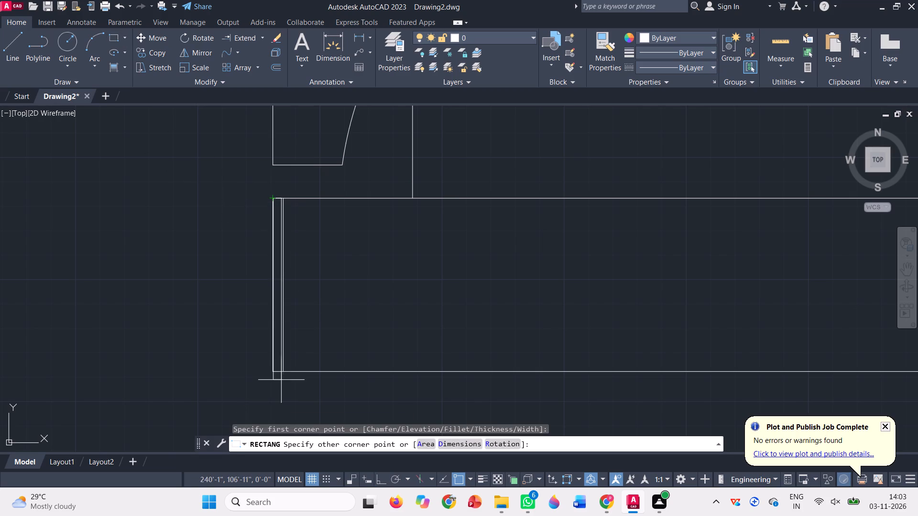
left_click(283, 375)
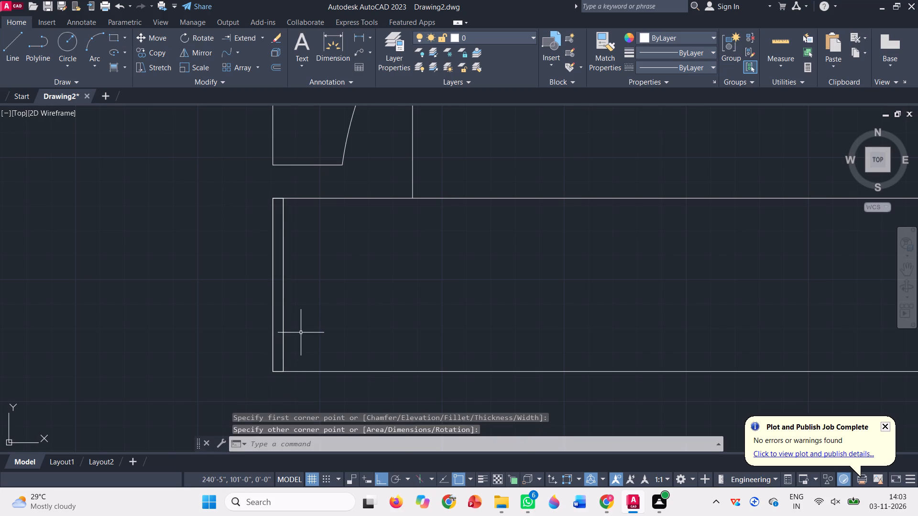
key("space")
key("Escape")
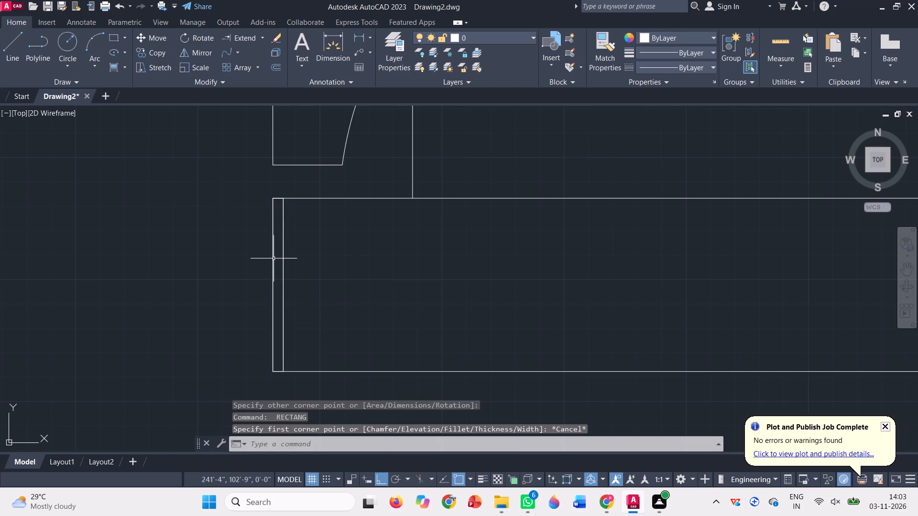
Move the narrow rectangle one width along the plinth so its left edge sits on the guide line.
left_click(273, 258)
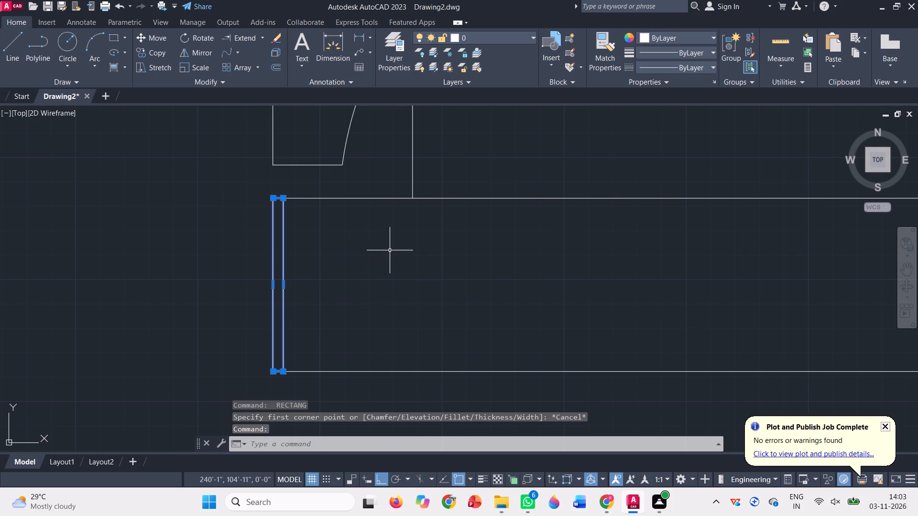
type("m")
key("space")
left_click(271, 197)
scroll(305, 195, "up", 2)
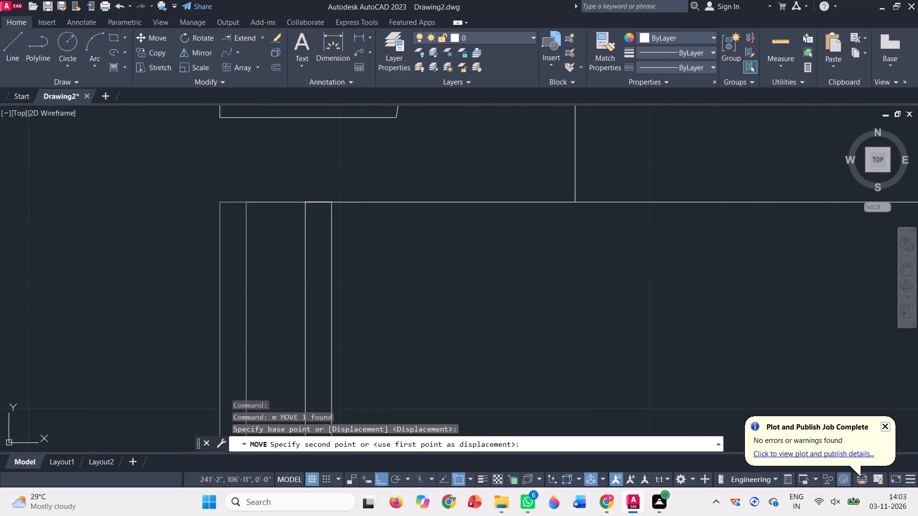
left_click(244, 203)
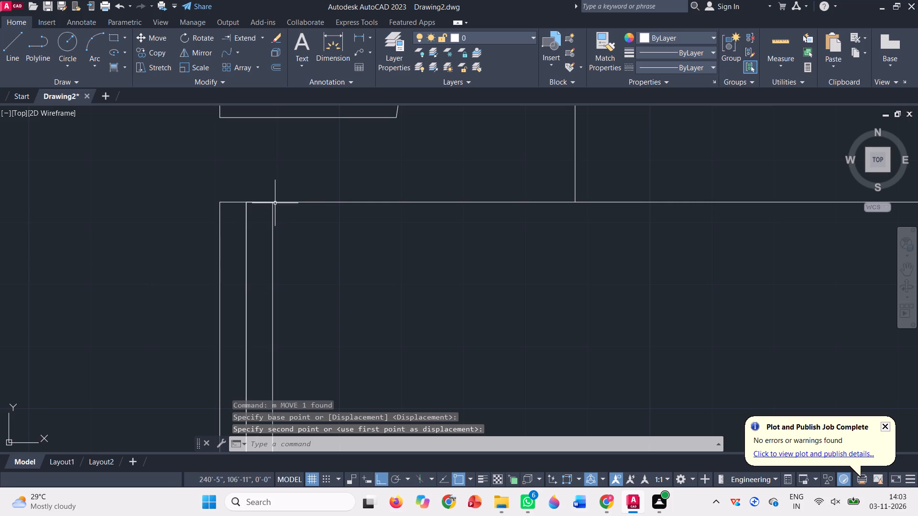
left_click(247, 246)
scroll(264, 237, "down", 2)
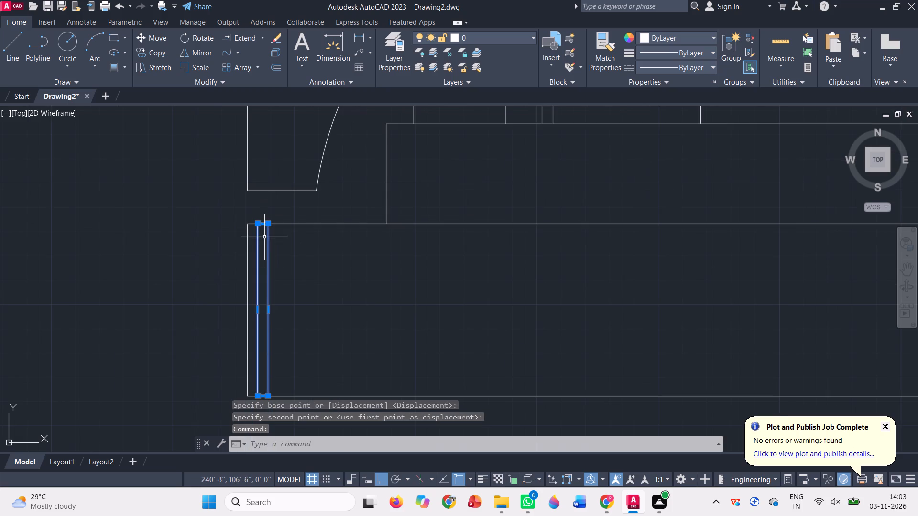
key("Escape")
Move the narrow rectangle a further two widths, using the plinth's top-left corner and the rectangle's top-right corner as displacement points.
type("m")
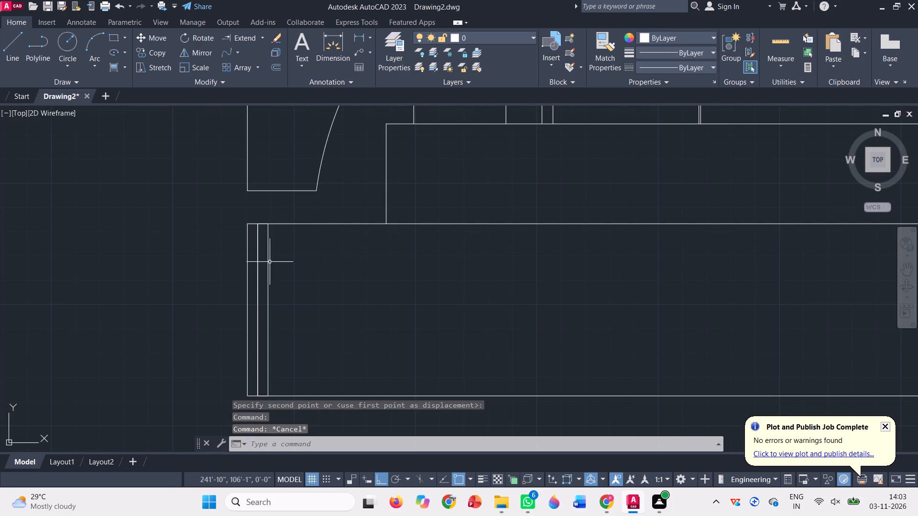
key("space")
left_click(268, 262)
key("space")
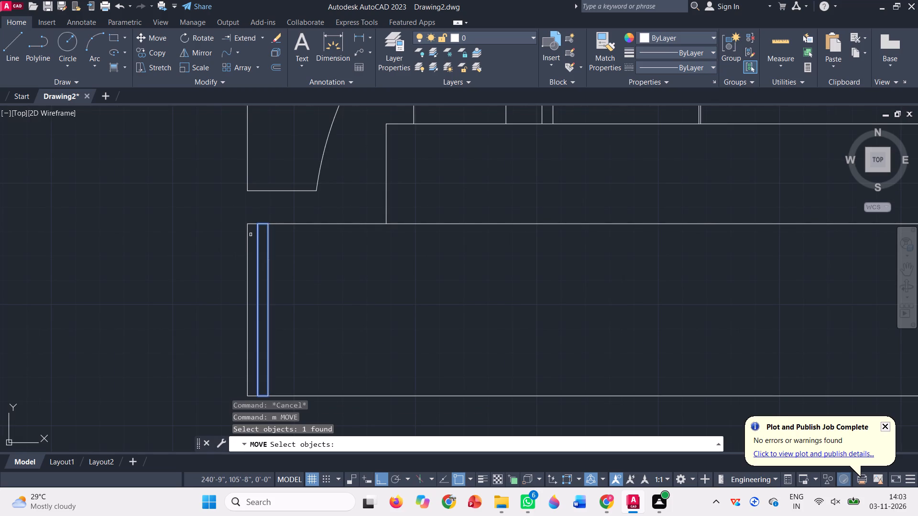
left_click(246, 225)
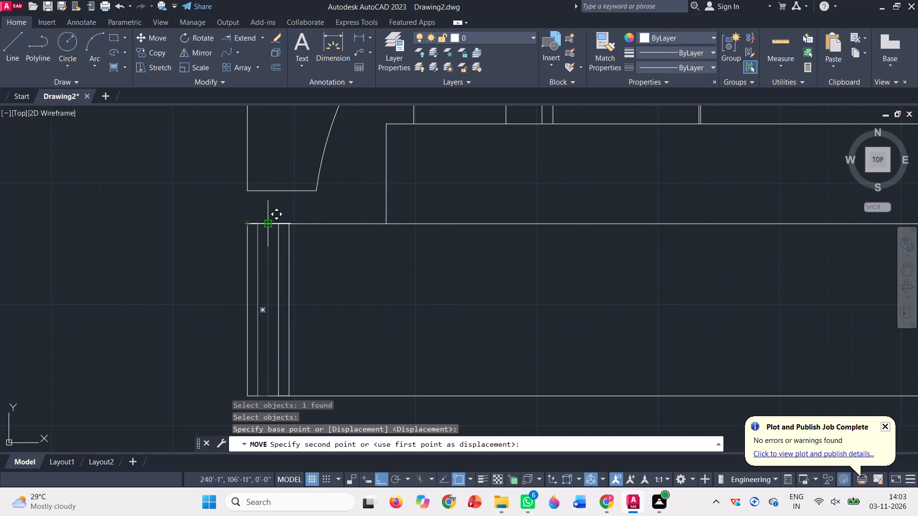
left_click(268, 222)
Delete the vertical guide line near the plinth's left end.
left_click(263, 255)
left_click(255, 250)
key("Delete")
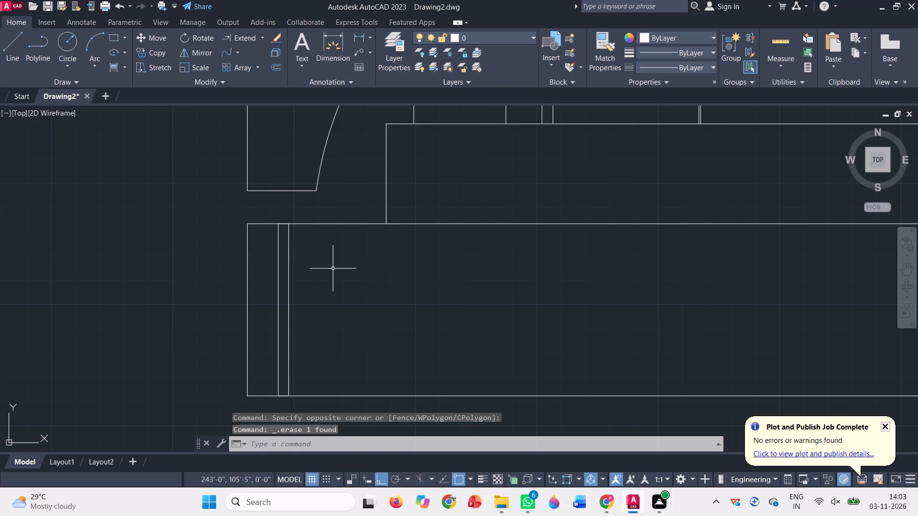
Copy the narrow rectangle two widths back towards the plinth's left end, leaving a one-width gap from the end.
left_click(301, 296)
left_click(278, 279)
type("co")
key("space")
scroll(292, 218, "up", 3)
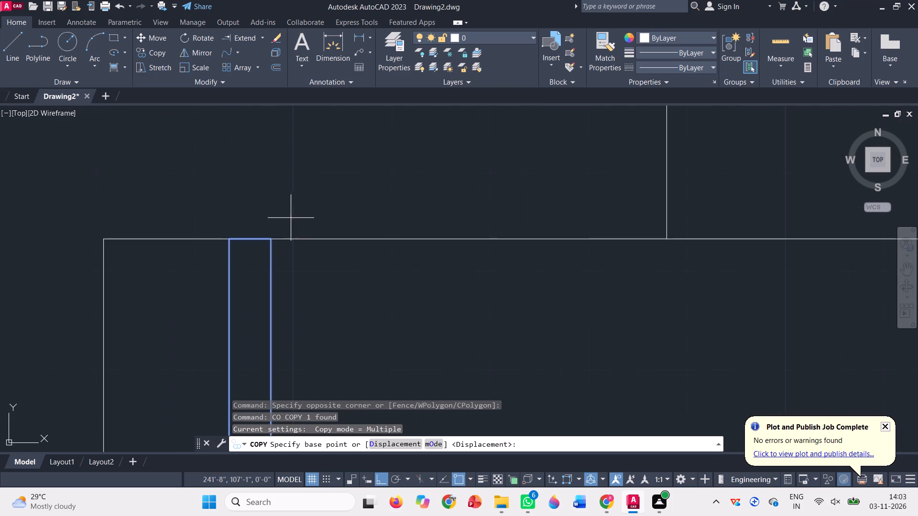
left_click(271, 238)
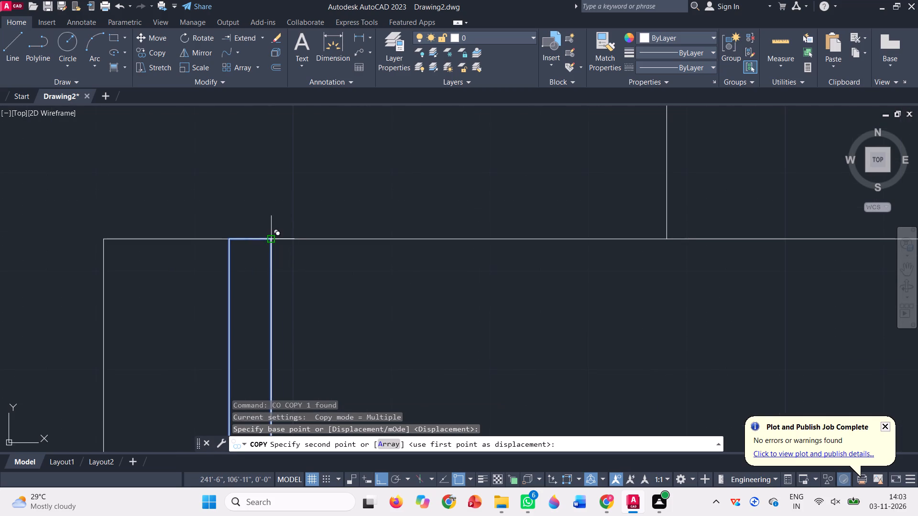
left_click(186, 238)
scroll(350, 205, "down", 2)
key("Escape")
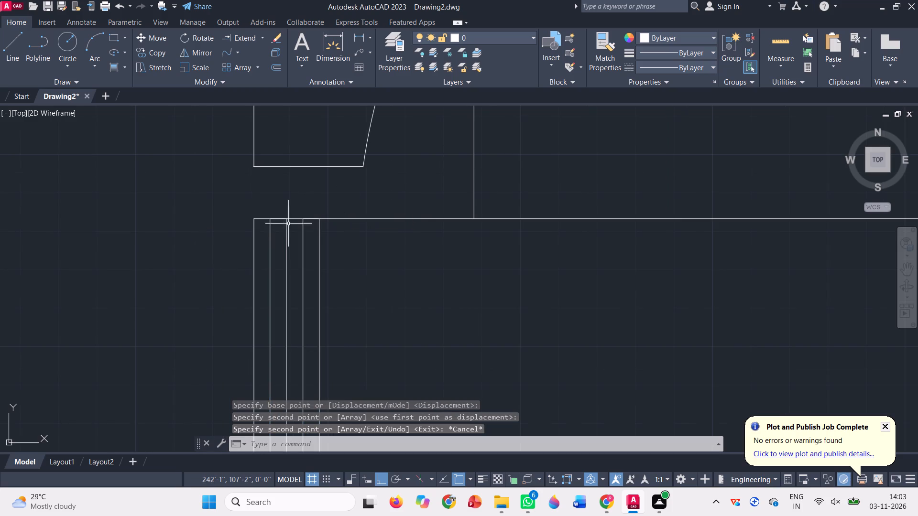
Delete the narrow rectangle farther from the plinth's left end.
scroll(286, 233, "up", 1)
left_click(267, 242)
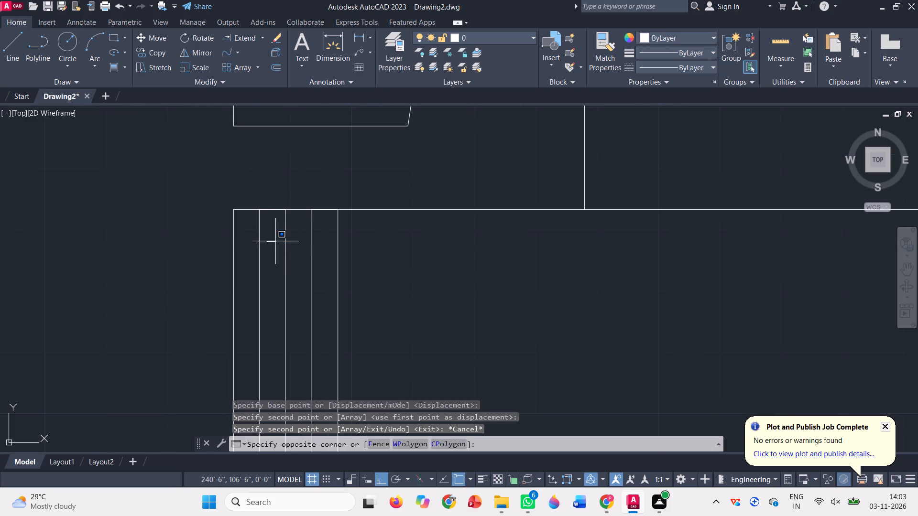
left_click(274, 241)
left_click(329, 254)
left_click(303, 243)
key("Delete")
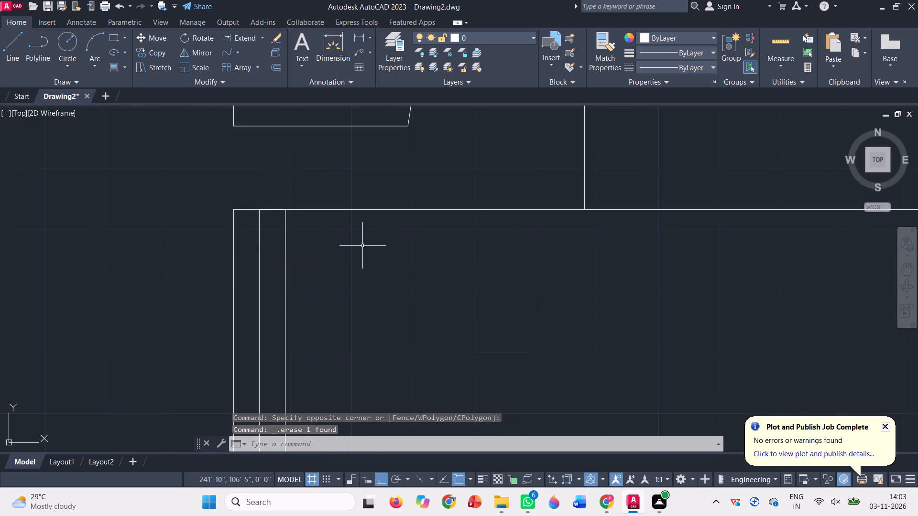
Copy the narrow rectangle nine times along the plinth from its left end, leaving one-width gaps, using the plinth's top-left corner as base point.
scroll(362, 246, "down", 1)
left_click(339, 277)
left_click(295, 251)
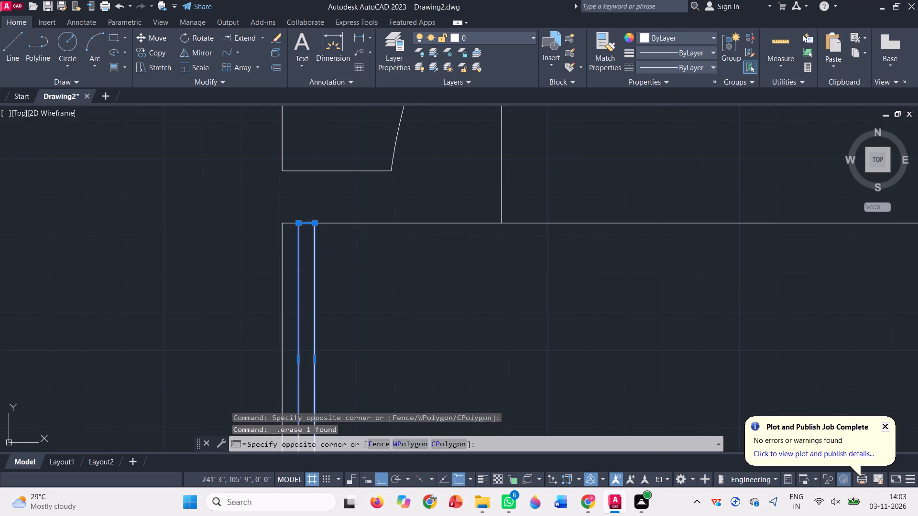
type("co")
key("space")
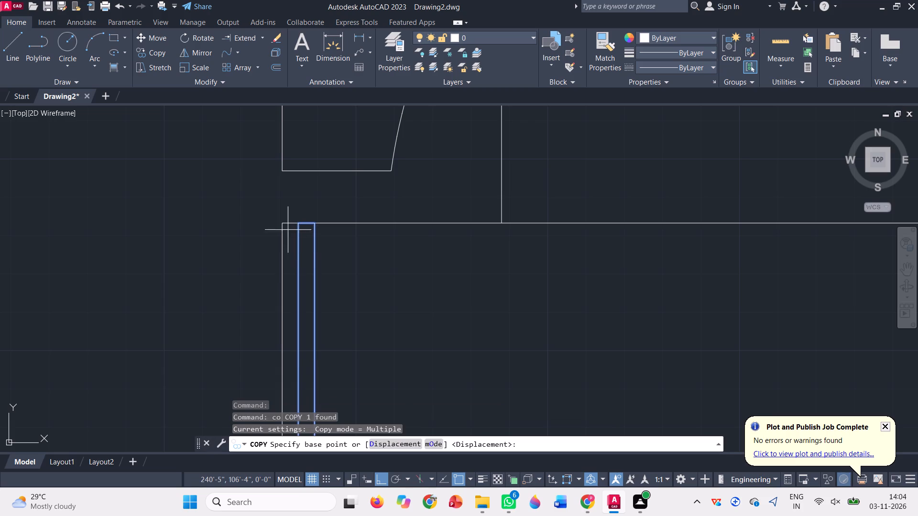
left_click(283, 222)
left_click(315, 224)
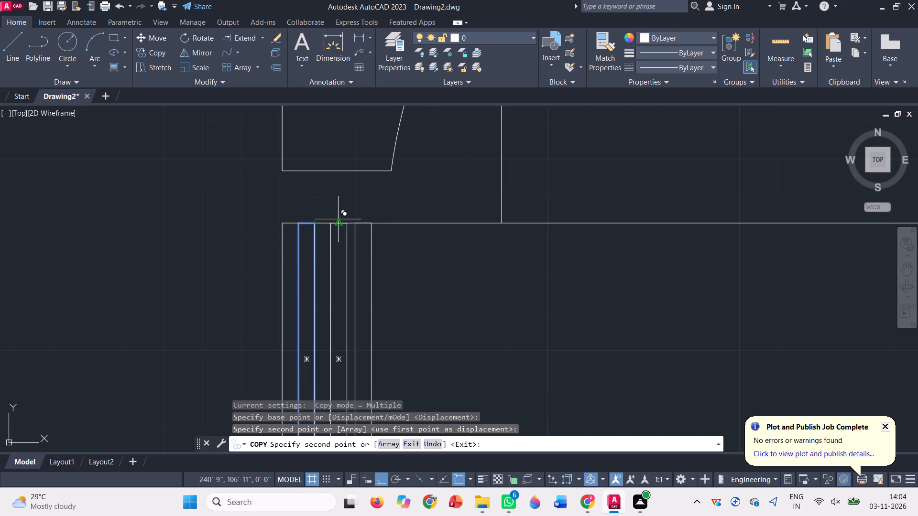
left_click(346, 223)
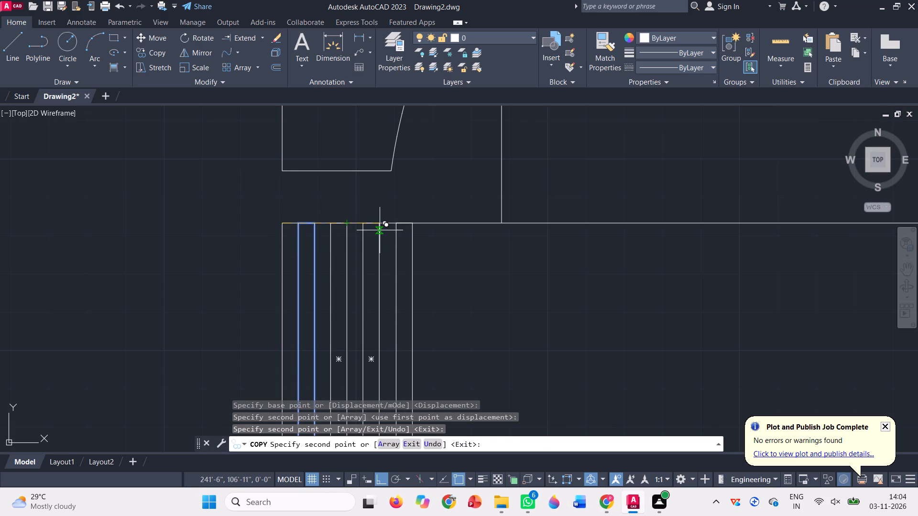
left_click(381, 224)
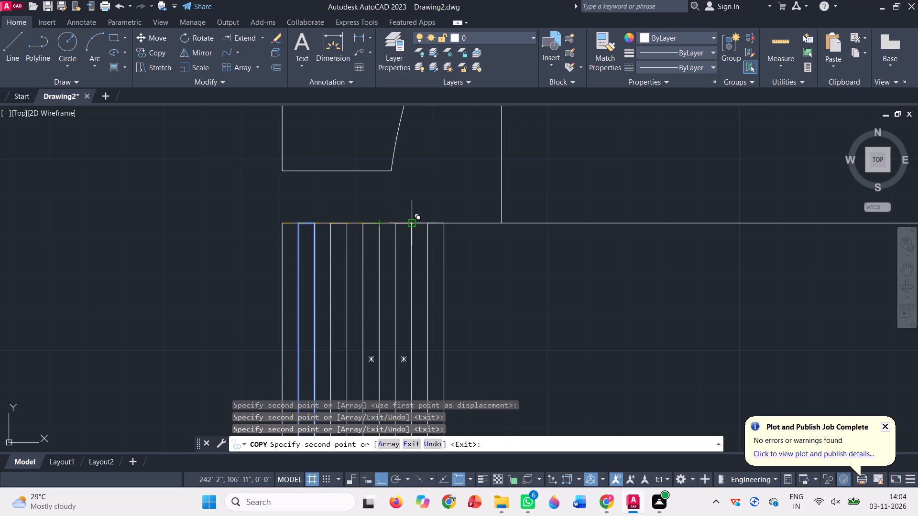
left_click(410, 222)
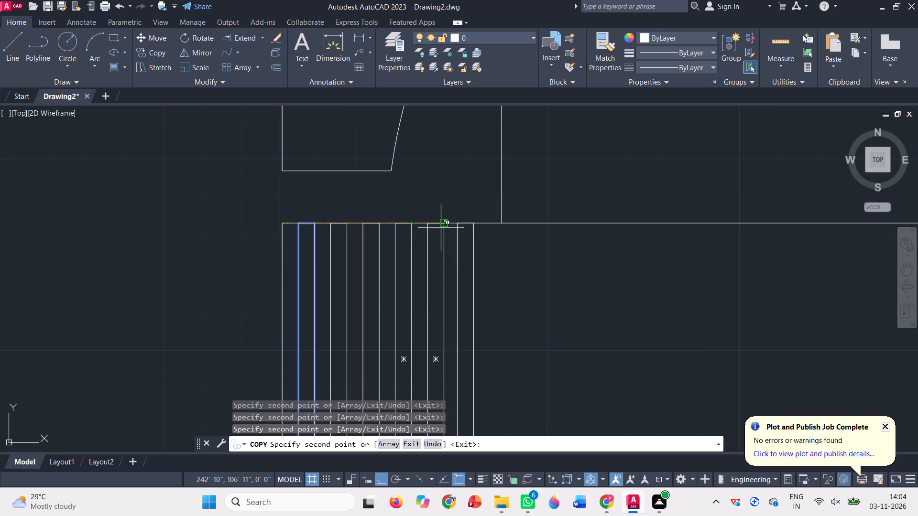
left_click(445, 220)
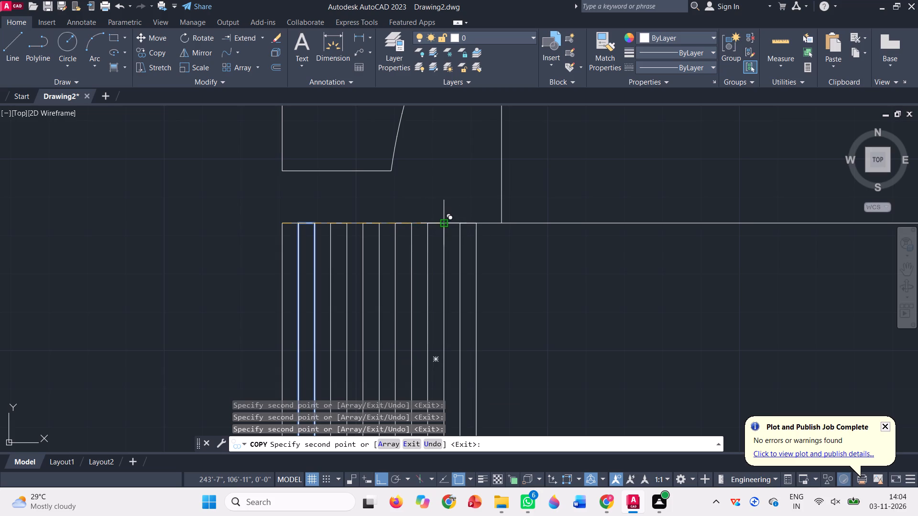
left_click(478, 224)
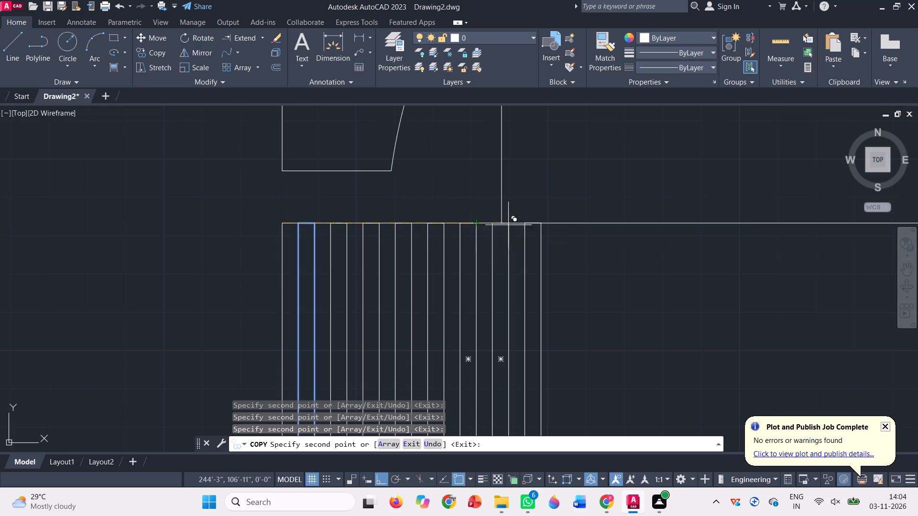
left_click(510, 223)
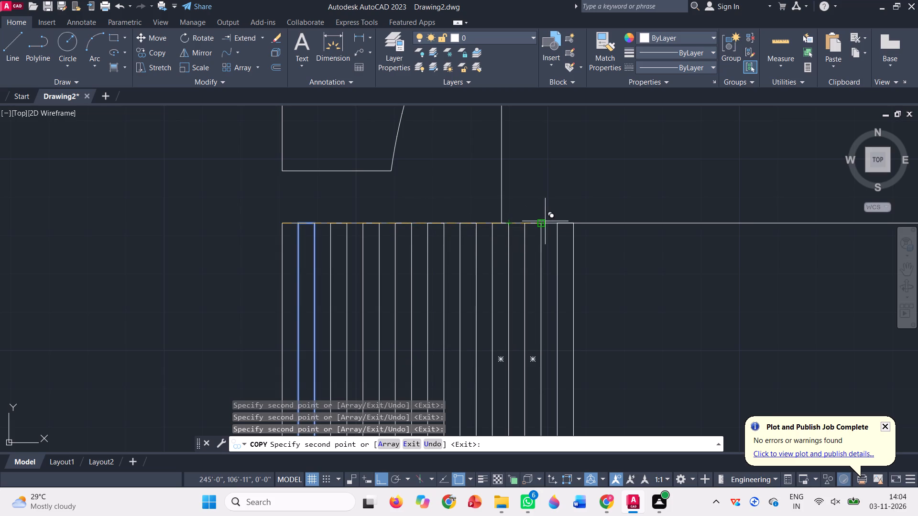
left_click(544, 221)
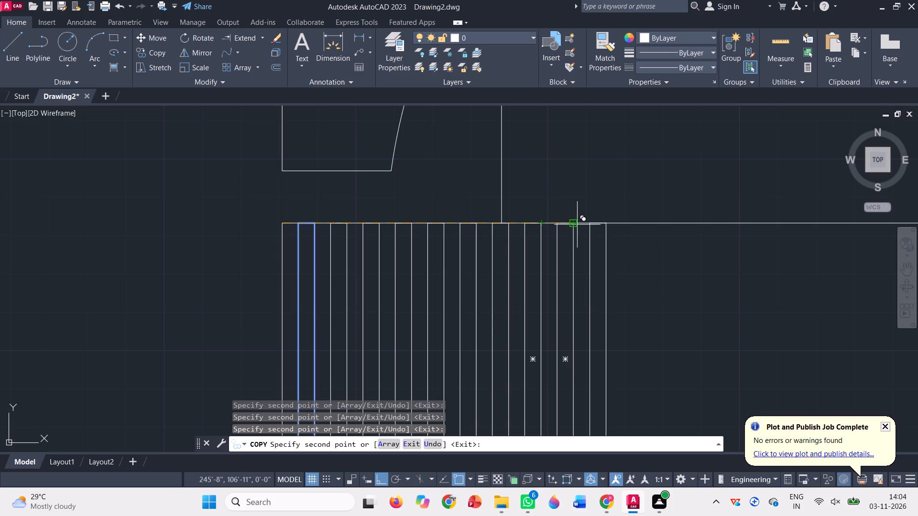
left_click(572, 223)
Add eleven more copies of the narrow rectangle along the plinth's top edge, placing each from the previous rectangle's top-right corner with one-width gaps.
scroll(269, 247, "down", 3)
scroll(432, 239, "up", 3)
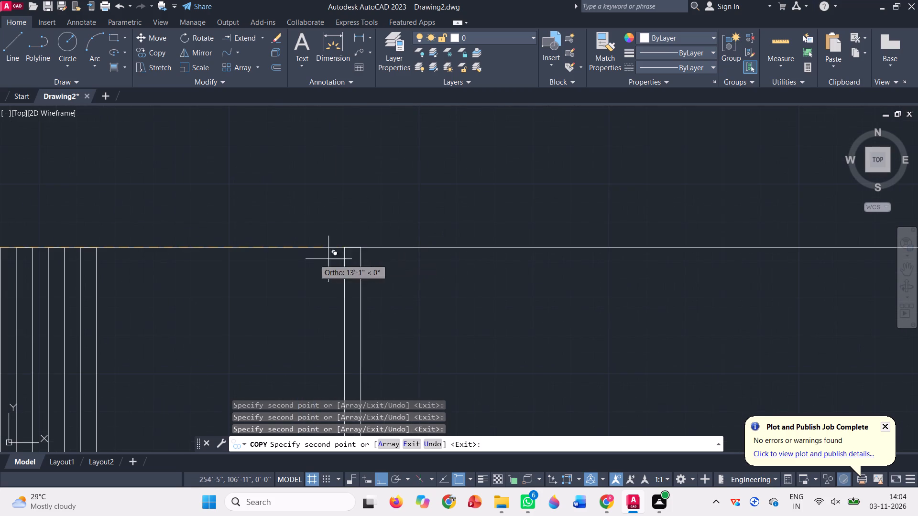
left_click(98, 251)
left_click(130, 249)
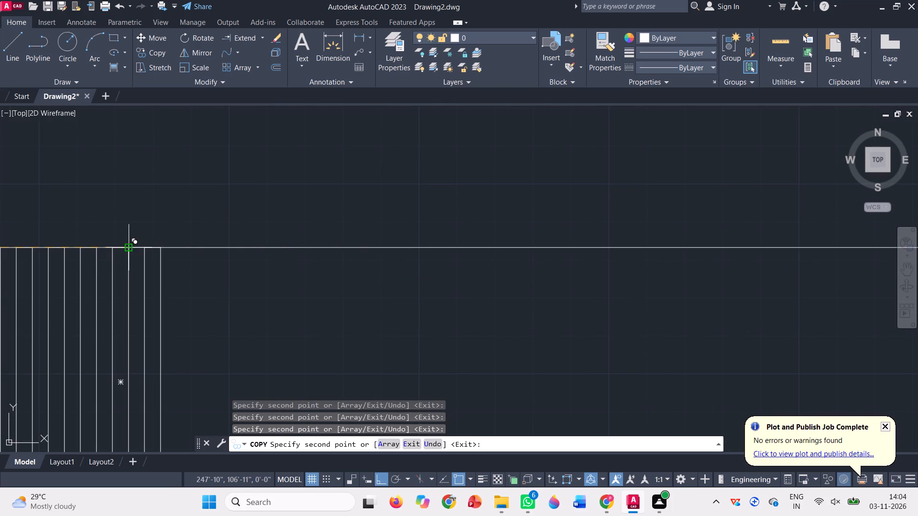
left_click(162, 245)
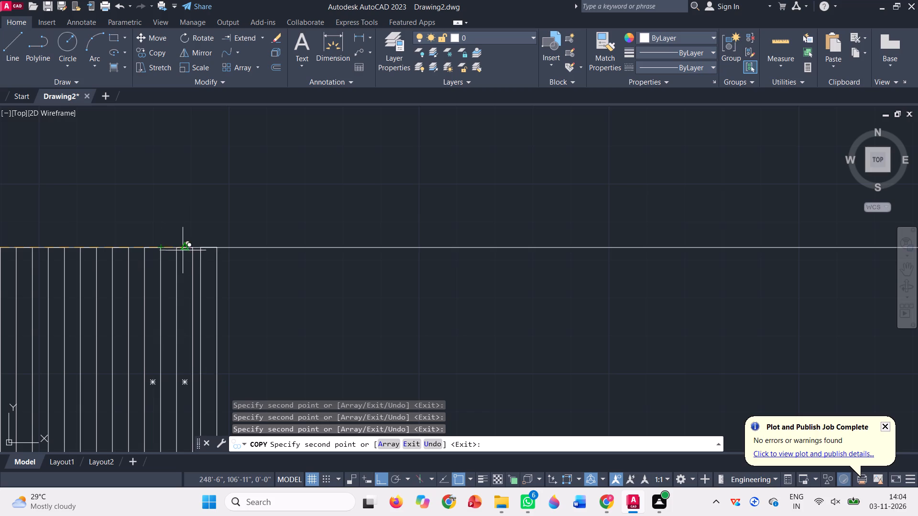
left_click(194, 247)
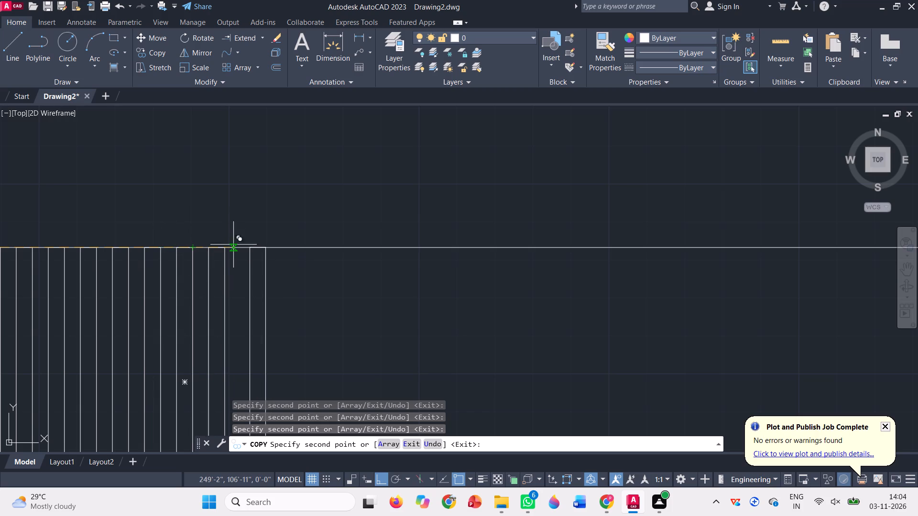
left_click(225, 249)
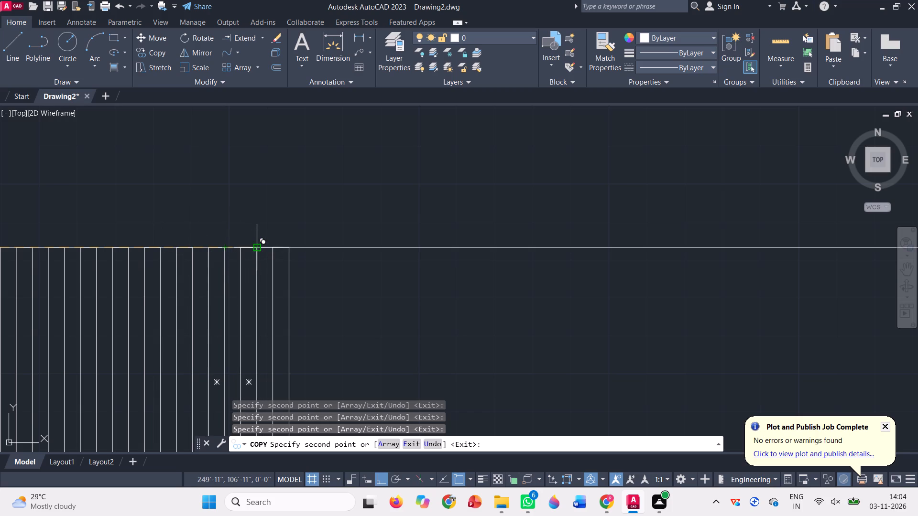
left_click(256, 248)
left_click(293, 246)
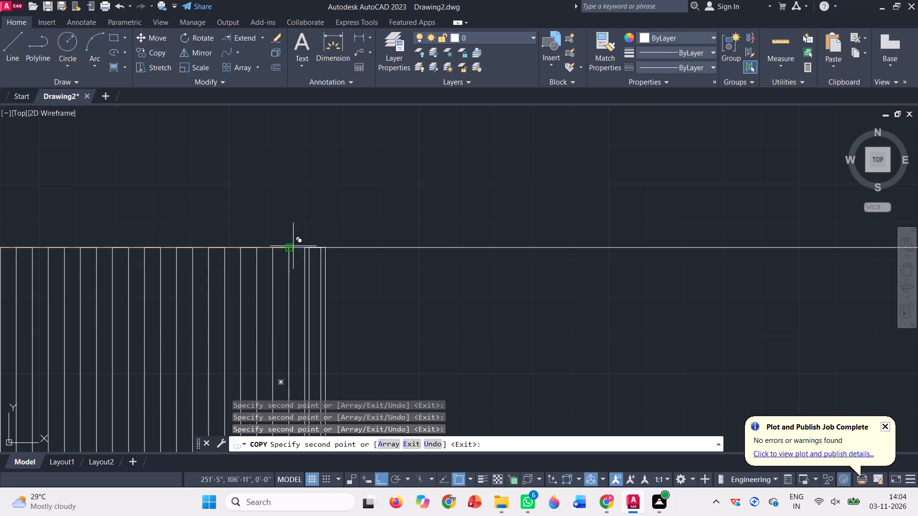
left_click(322, 247)
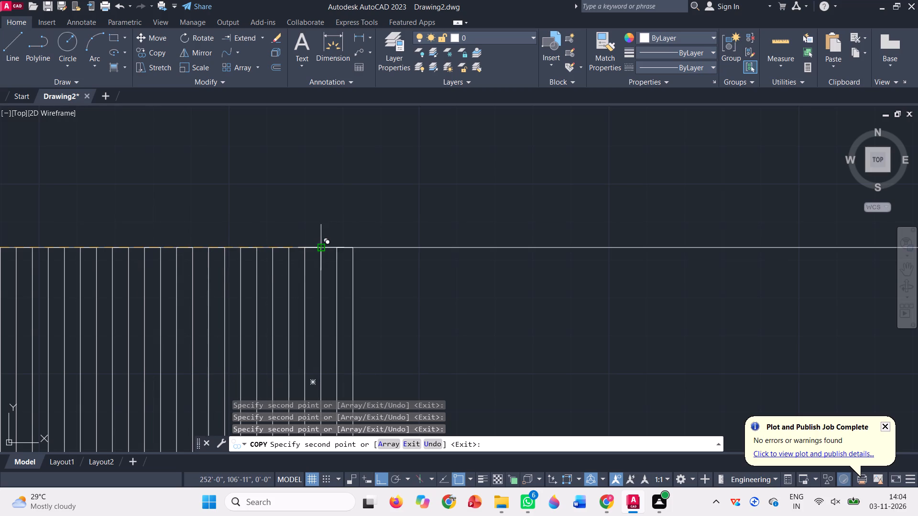
left_click(355, 245)
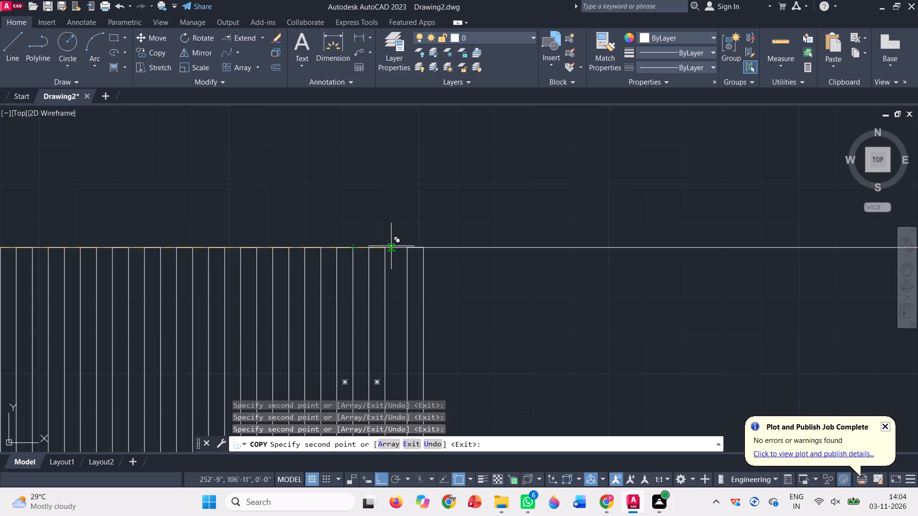
left_click(387, 246)
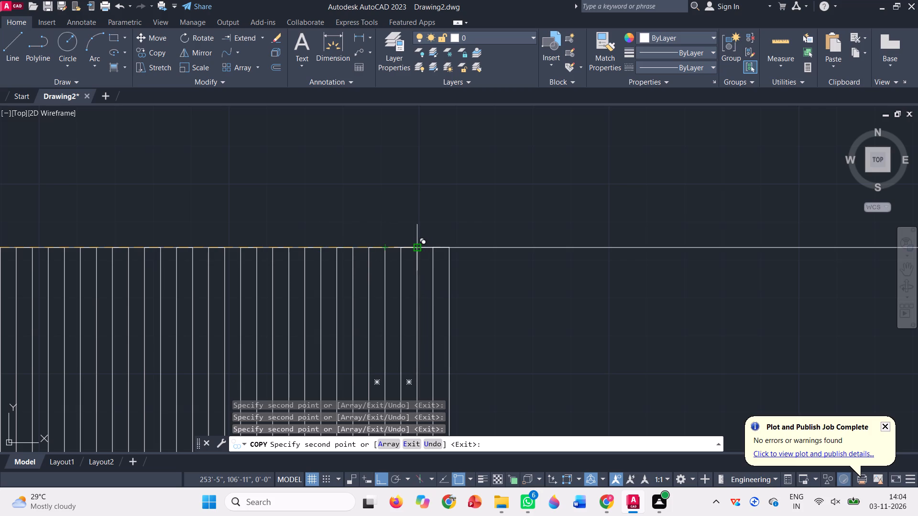
left_click(419, 249)
Continue the row with six more narrow rectangle copies up to about the plinth's midpoint, keeping the one-width gaps.
scroll(419, 249, "down", 1)
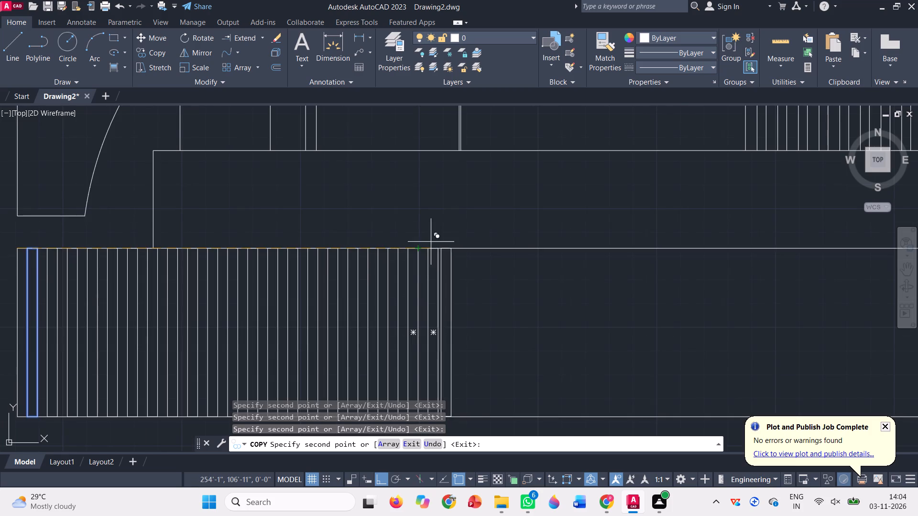
scroll(434, 268, "down", 1)
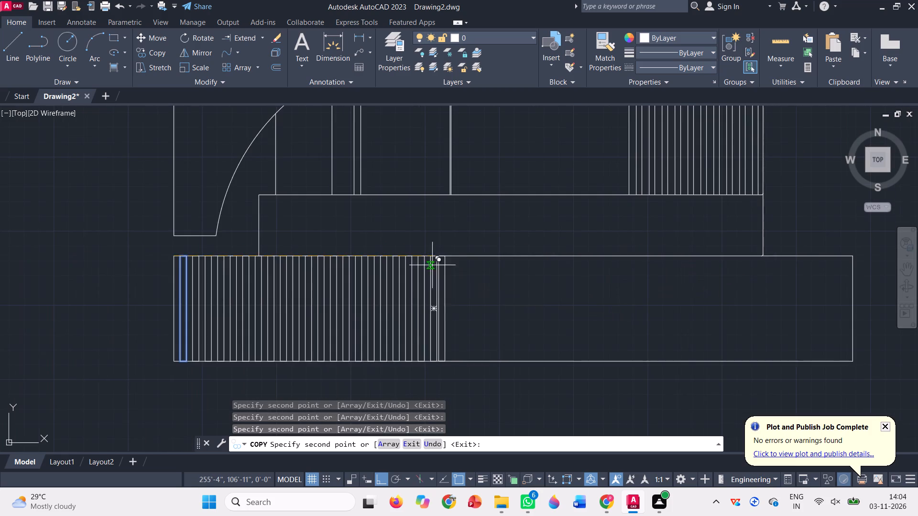
scroll(748, 240, "up", 1)
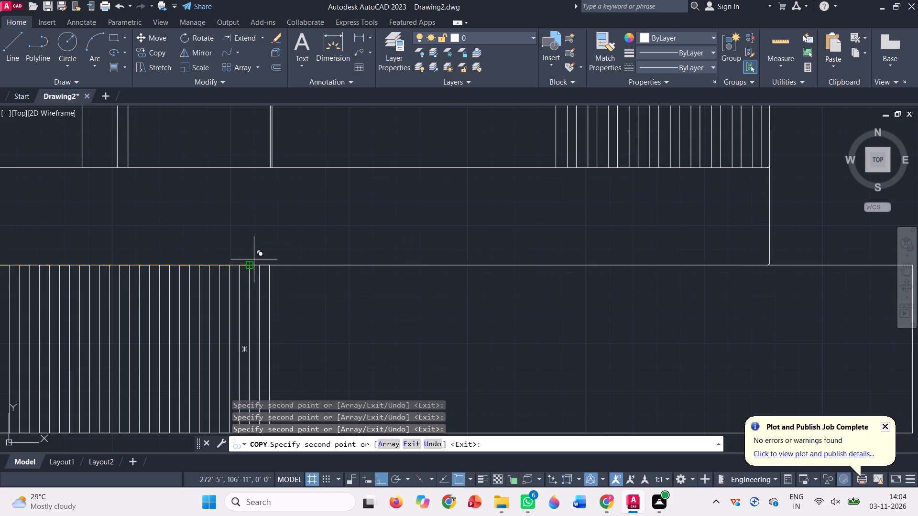
scroll(254, 259, "up", 3)
left_click(231, 285)
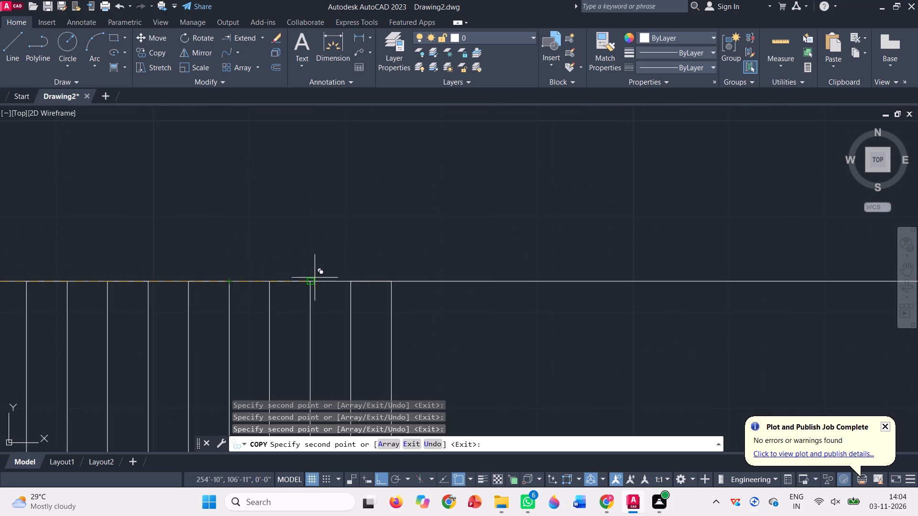
left_click(310, 284)
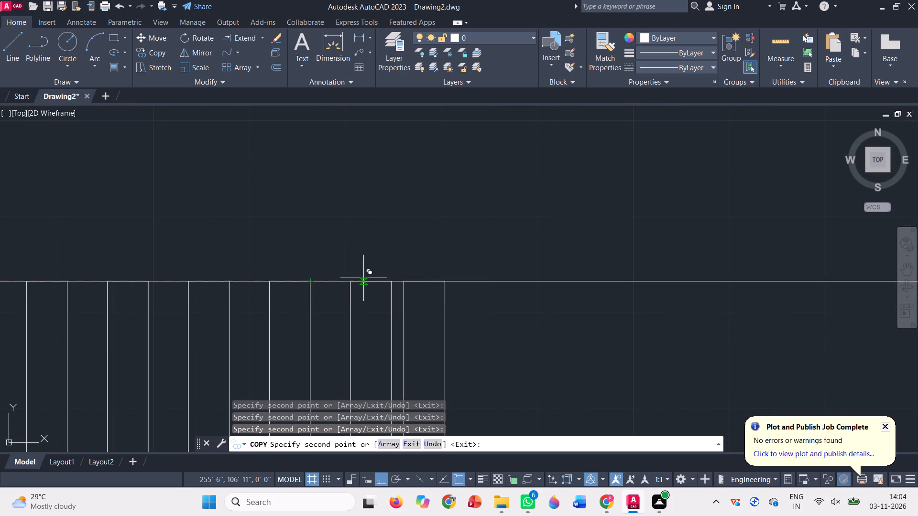
left_click(392, 279)
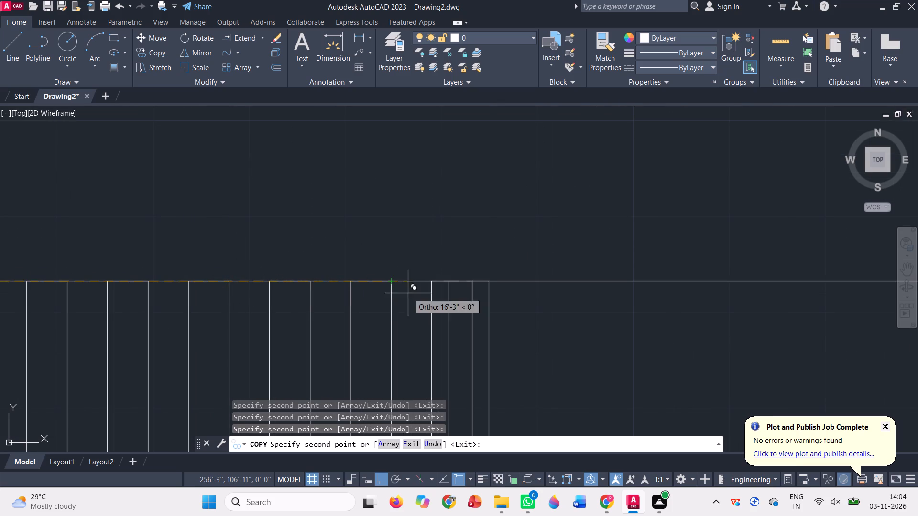
left_click(470, 284)
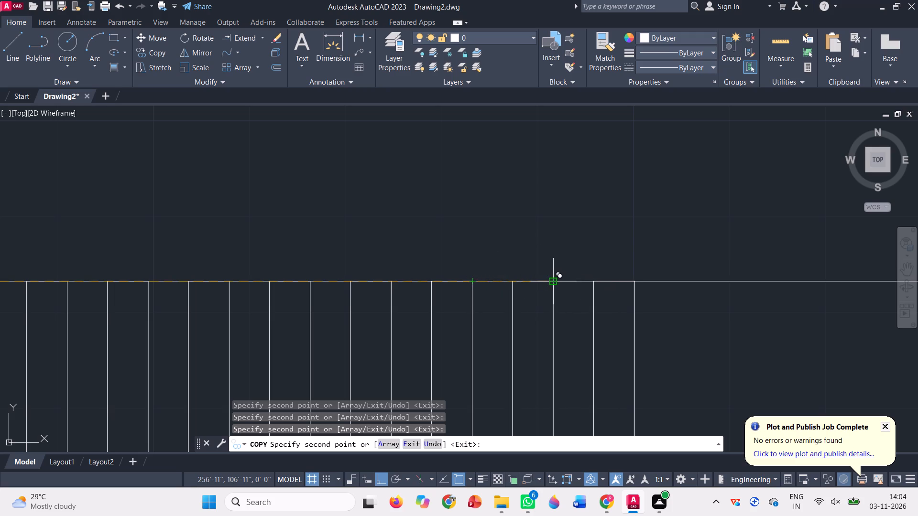
left_click(555, 282)
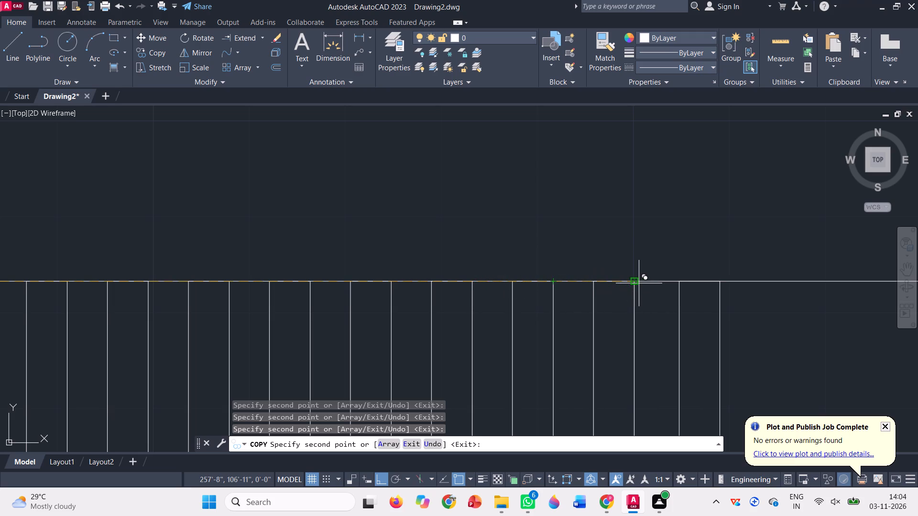
left_click(634, 284)
Continue the row with ten more narrow rectangle copies past the plinth's midpoint, placing each at the previous rectangle's top-right corner with one-width gaps.
scroll(357, 314, "down", 1)
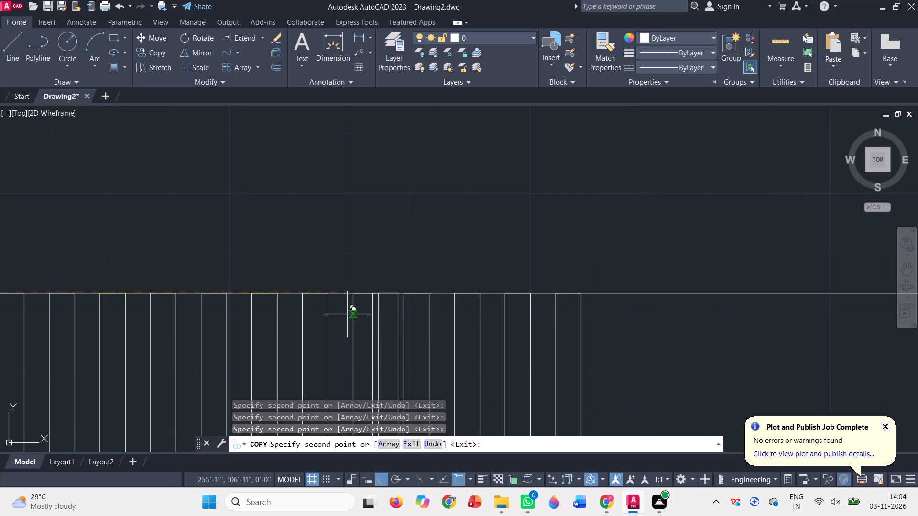
scroll(347, 313, "down", 1)
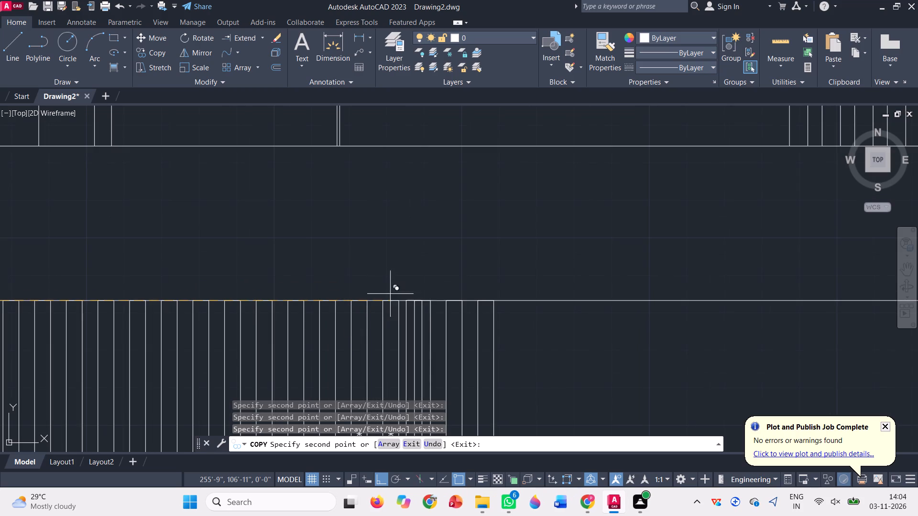
scroll(555, 292, "up", 1)
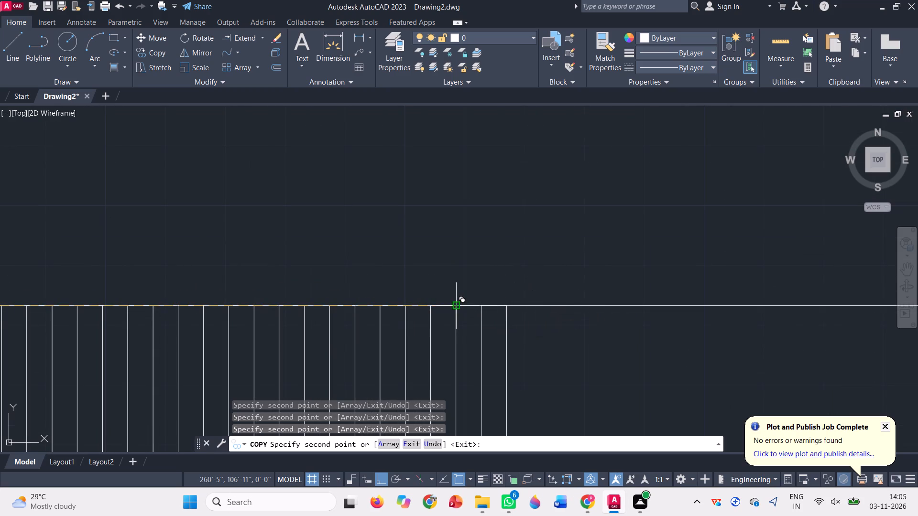
left_click(457, 303)
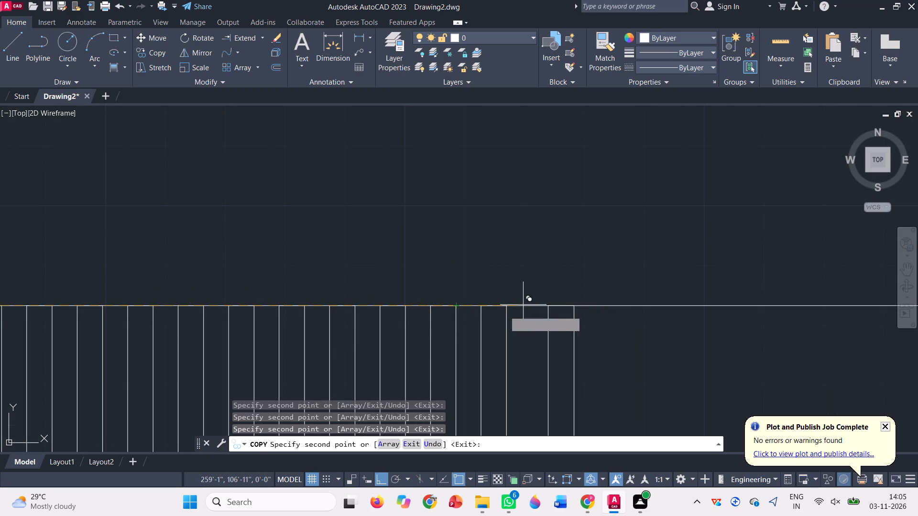
left_click(504, 307)
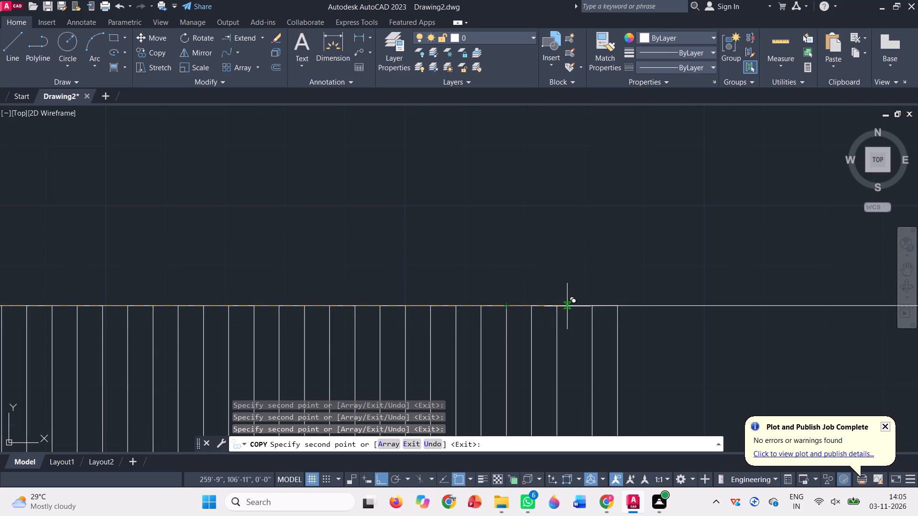
left_click(555, 306)
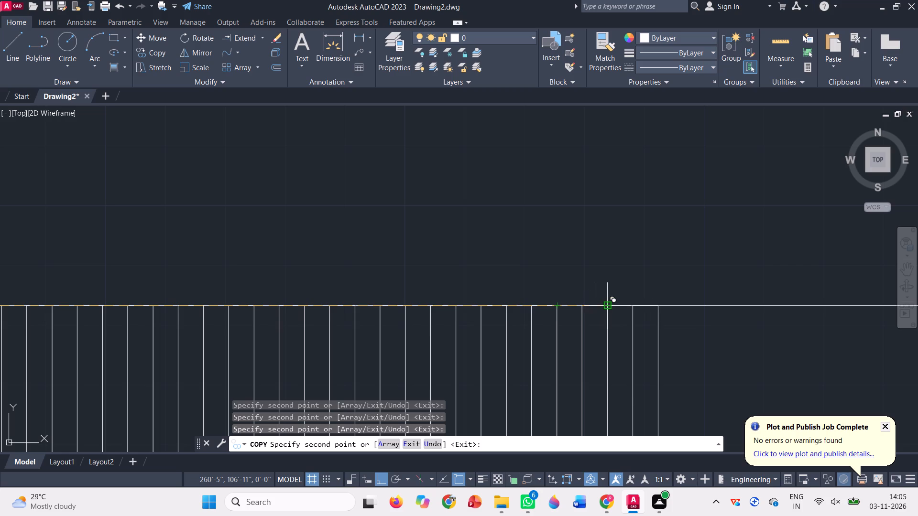
left_click(605, 308)
left_click(660, 307)
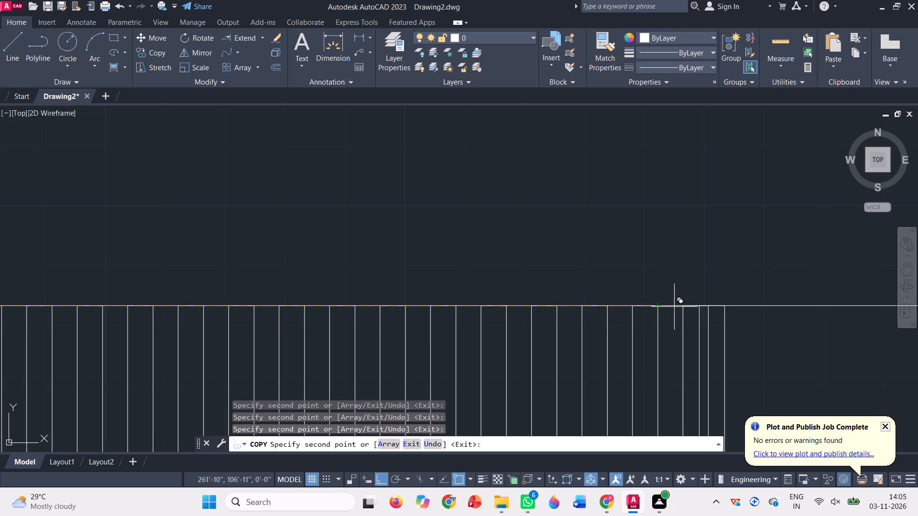
left_click(710, 306)
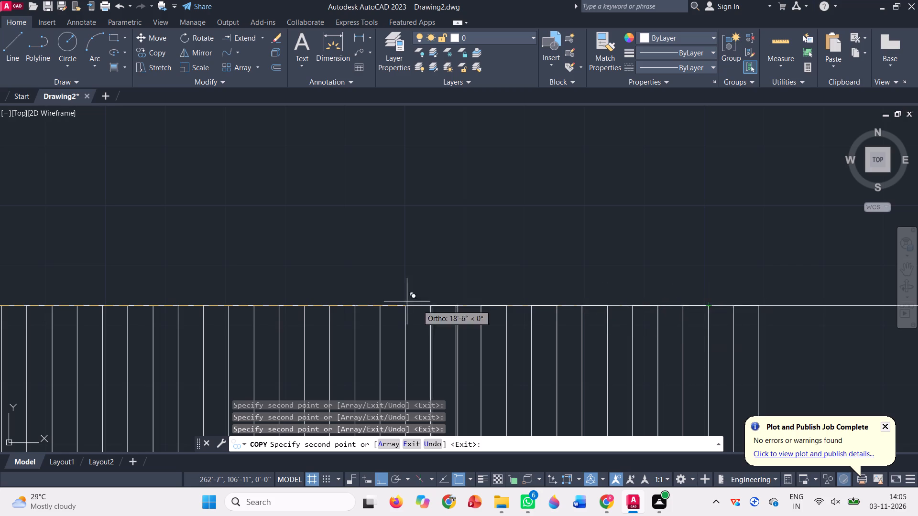
scroll(382, 283, "down", 3)
scroll(724, 279, "up", 2)
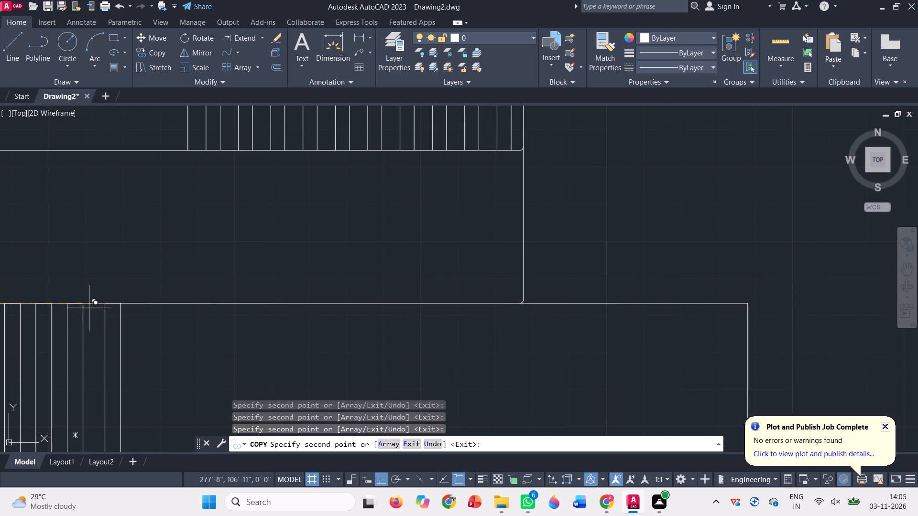
left_click(84, 303)
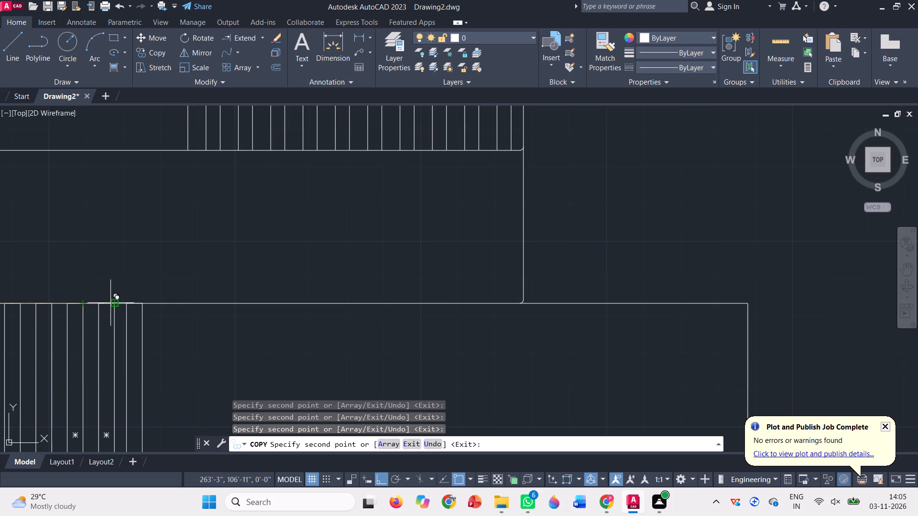
left_click(111, 303)
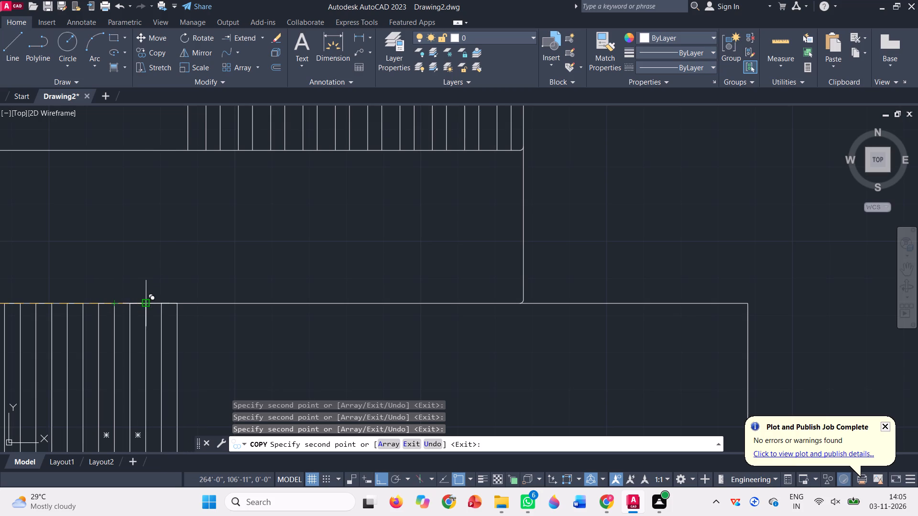
left_click(145, 304)
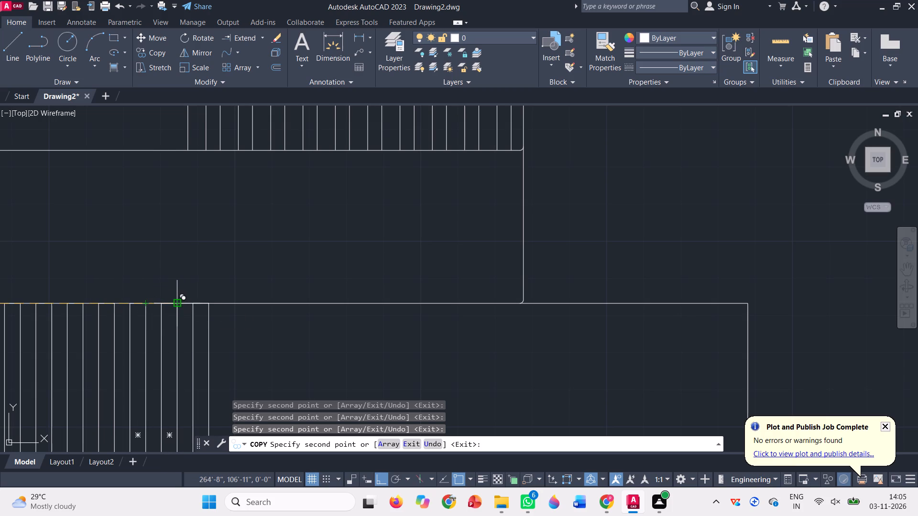
left_click(177, 304)
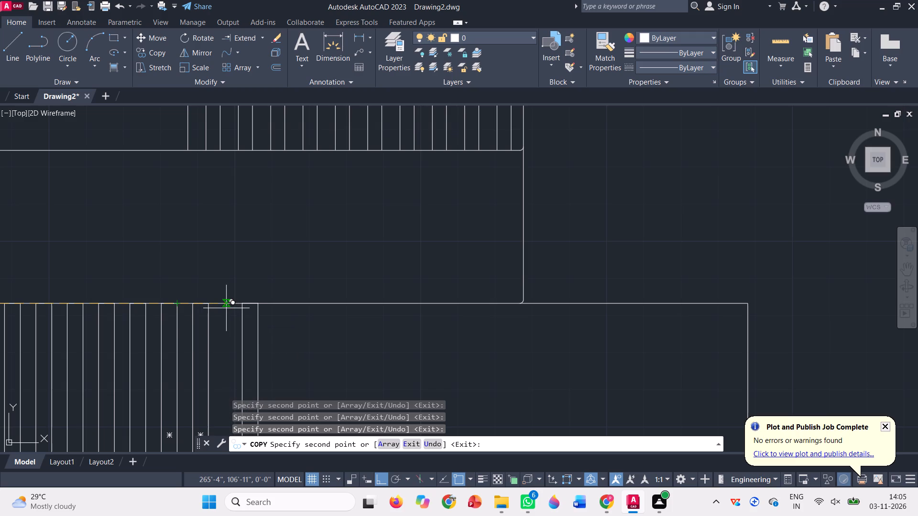
Add ten more narrow rectangle copies along the plinth's top edge up to the rounded corner of the wall above, keeping one-width gaps.
scroll(225, 308, "up", 1)
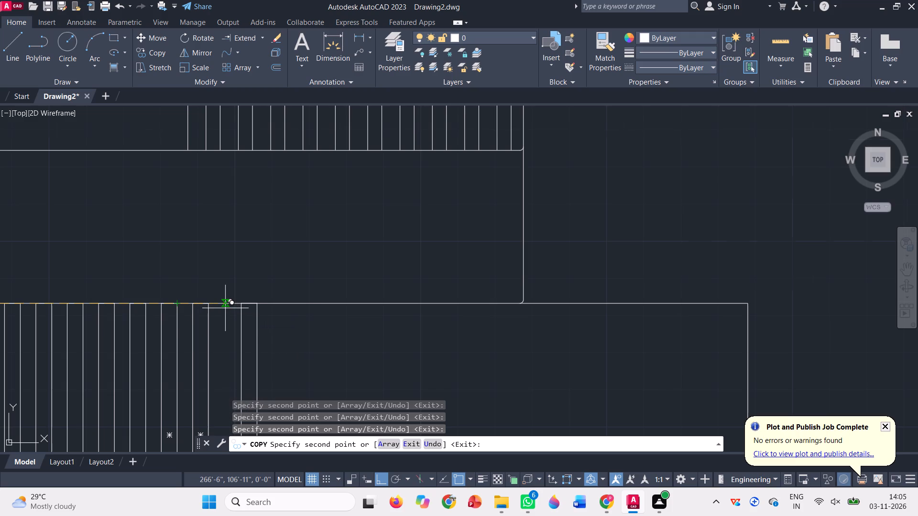
scroll(225, 308, "up", 1)
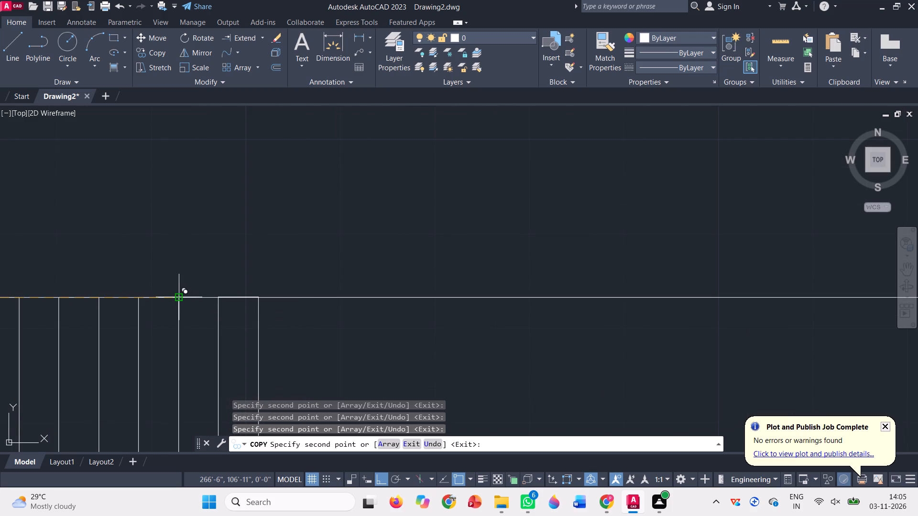
left_click(179, 296)
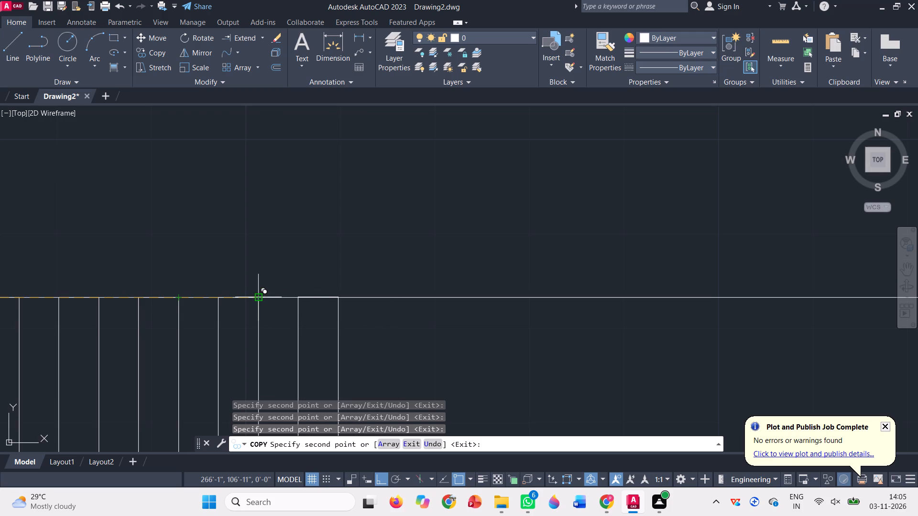
left_click(259, 296)
left_click(340, 296)
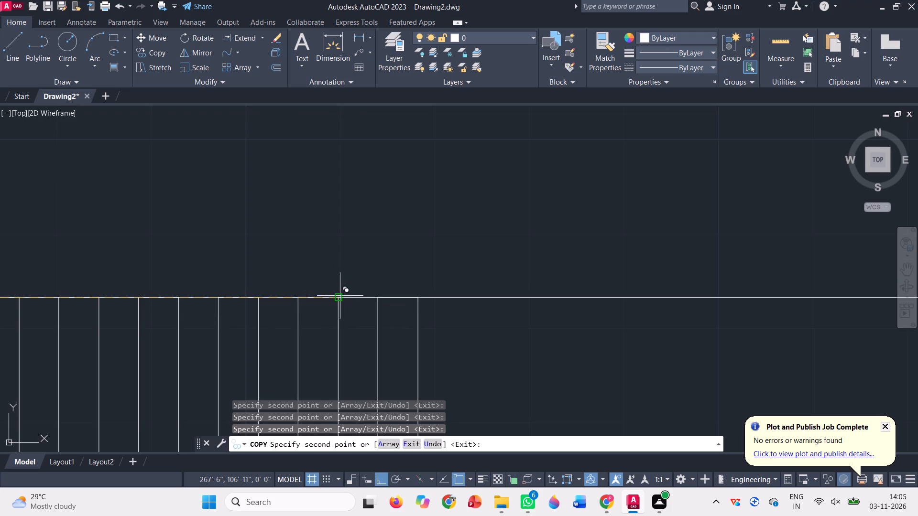
left_click(415, 299)
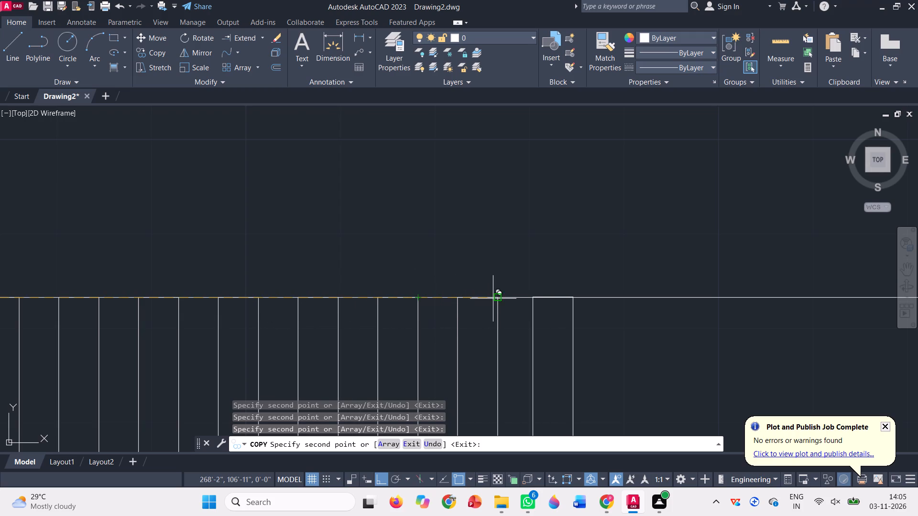
left_click(500, 298)
left_click(578, 296)
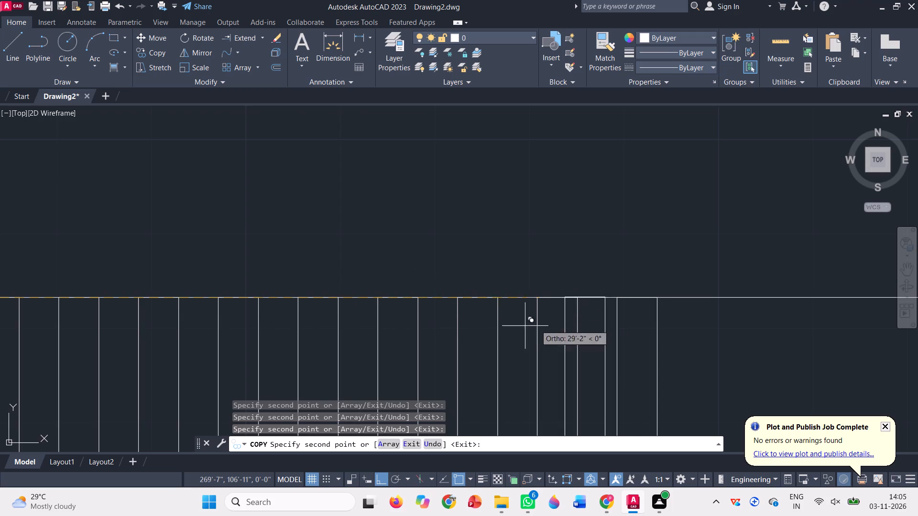
scroll(432, 303, "down", 3)
scroll(602, 302, "up", 2)
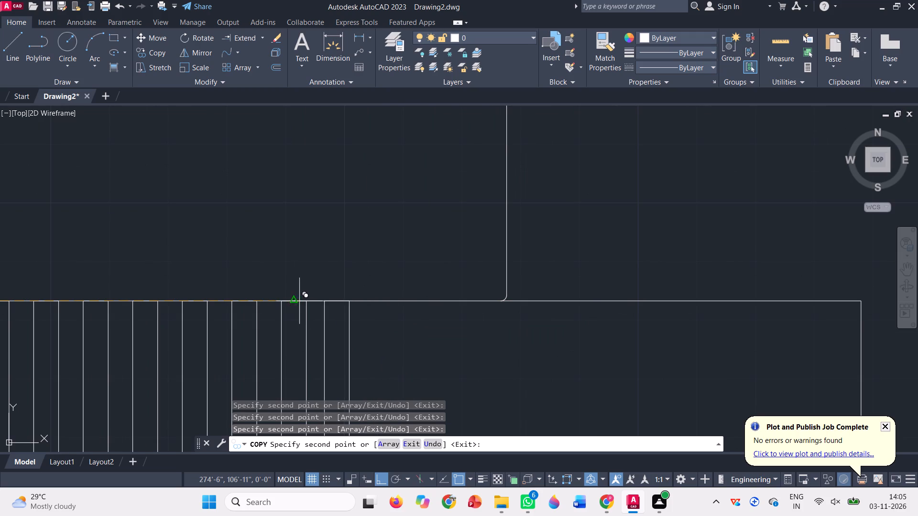
left_click(306, 302)
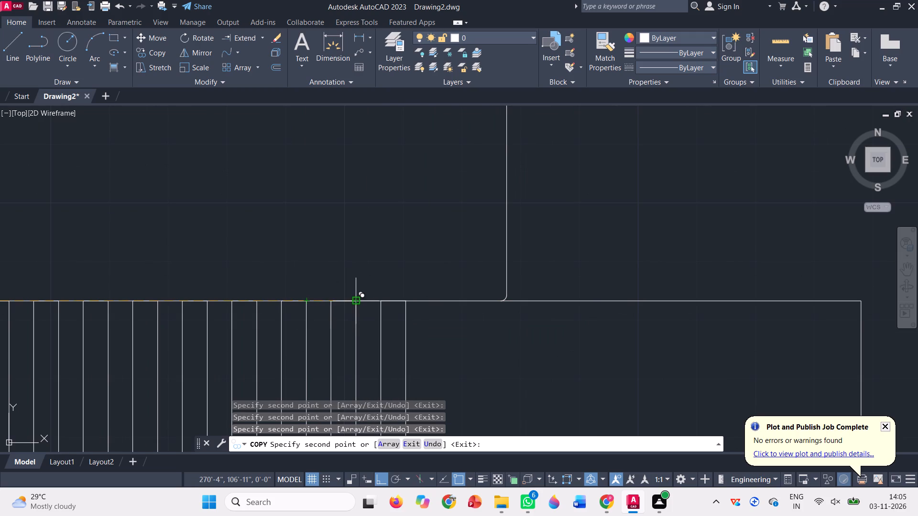
left_click(355, 299)
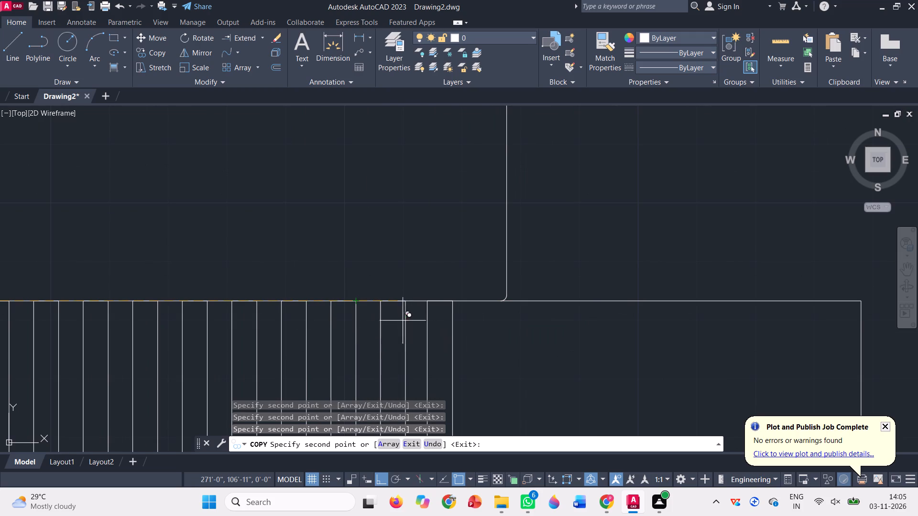
left_click(406, 298)
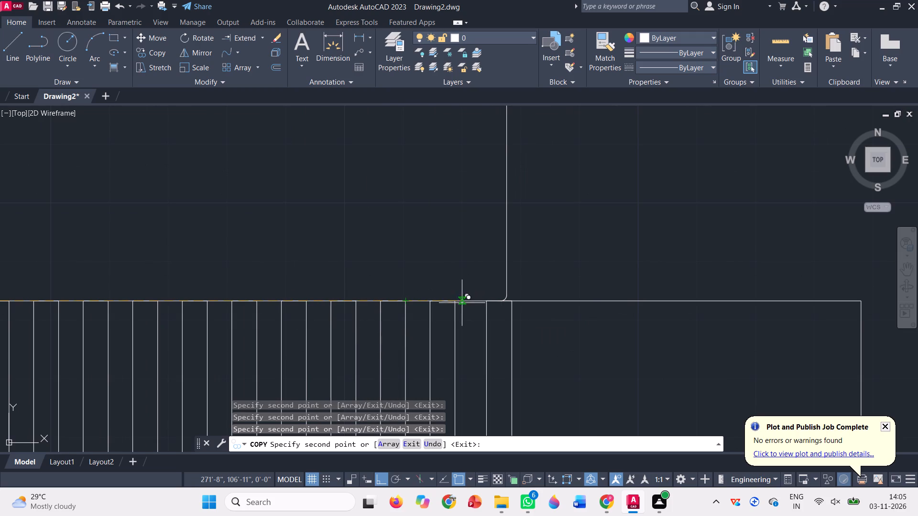
left_click(454, 298)
Fill the rest of the plinth up to its right end with seven more narrow rectangle copies at the same spacing, and finish copying.
scroll(503, 308, "up", 3)
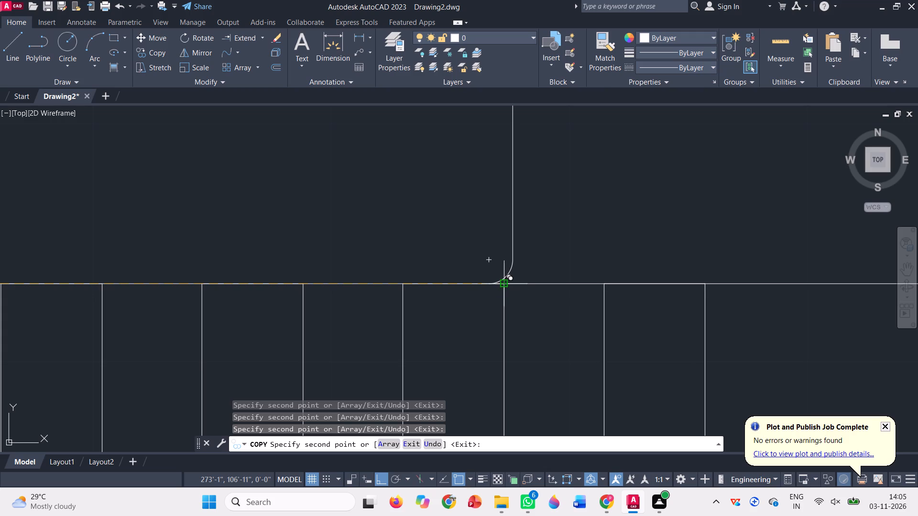
left_click(507, 280)
scroll(430, 290, "down", 2)
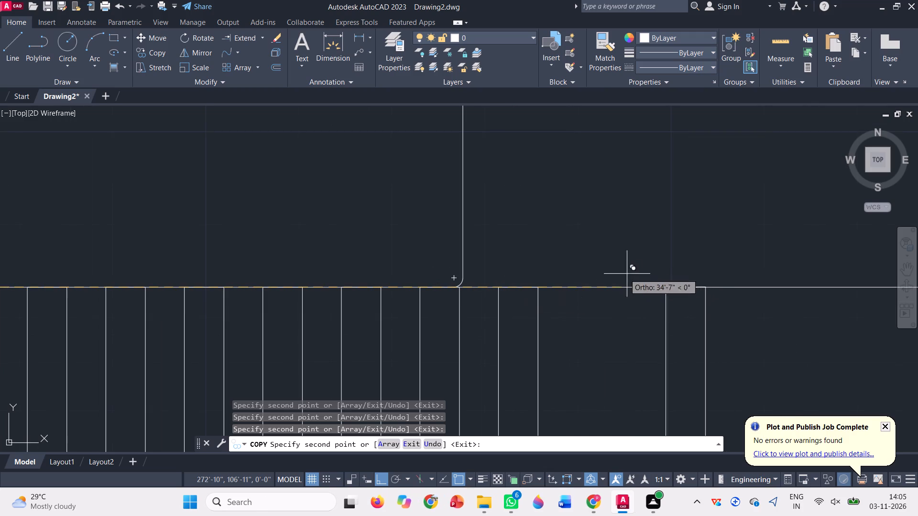
left_click(540, 286)
scroll(337, 268, "down", 3)
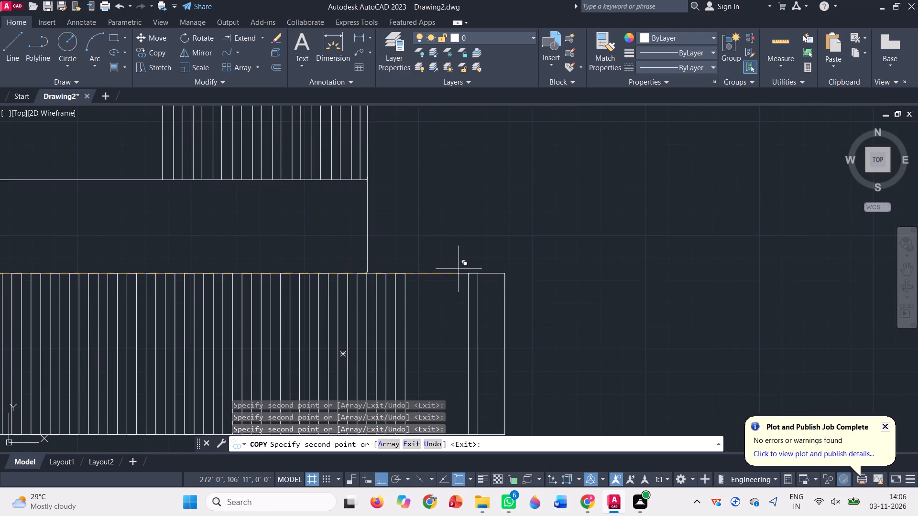
scroll(463, 260, "up", 2)
left_click(314, 295)
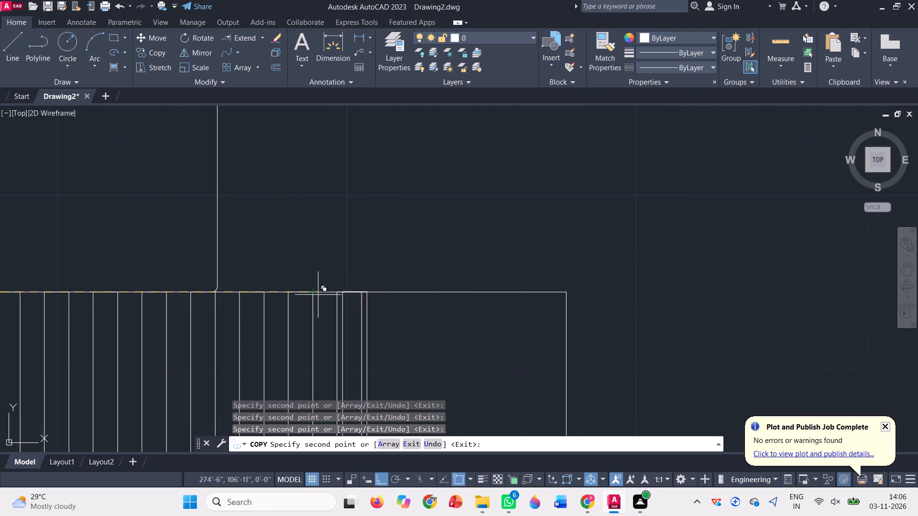
left_click(360, 291)
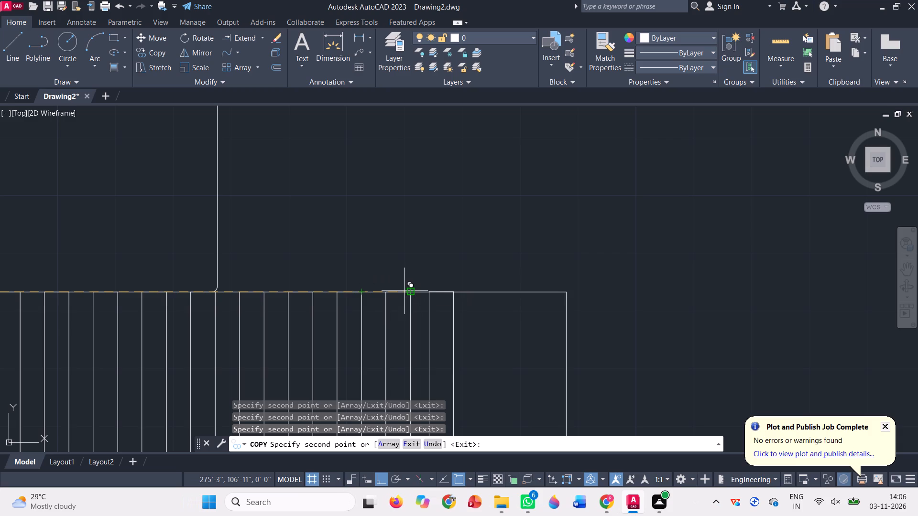
left_click(410, 293)
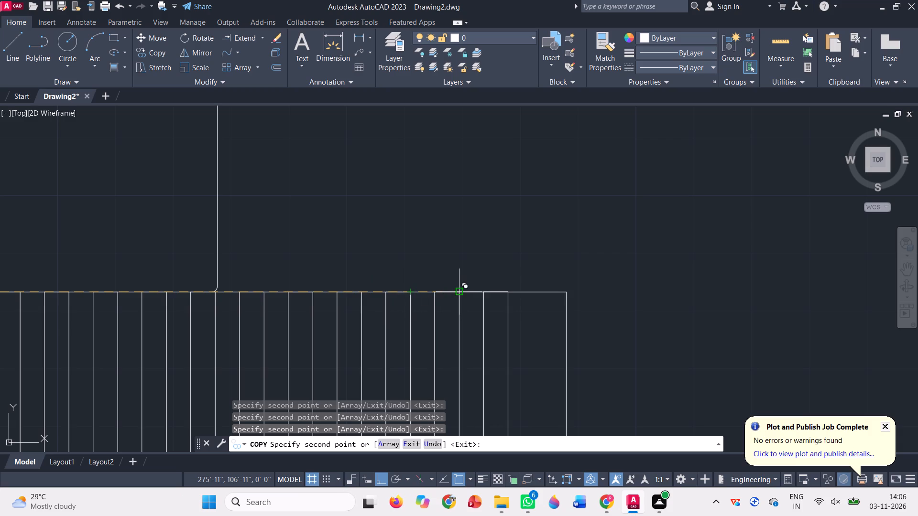
left_click(457, 295)
left_click(507, 293)
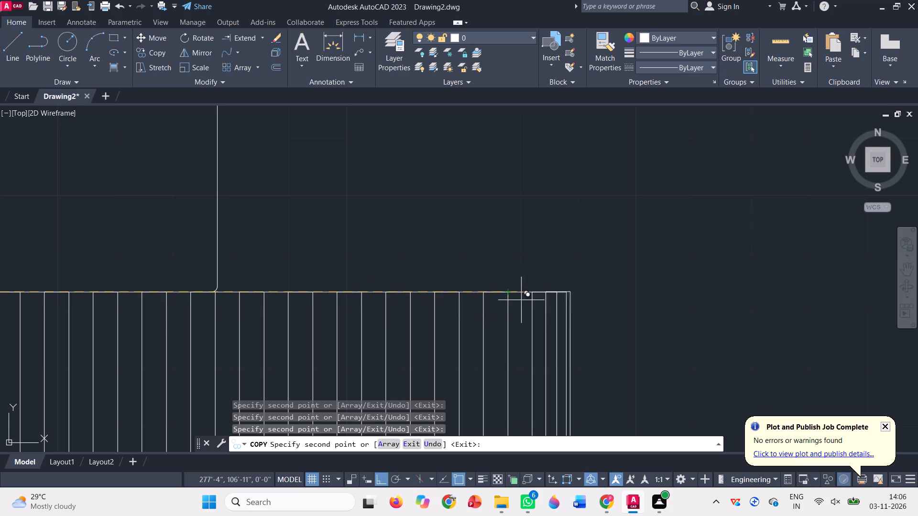
scroll(571, 297, "down", 3)
key("Escape")
Delete the separate partial slat and outline geometry to the right of the complete building elevation.
scroll(603, 311, "down", 2)
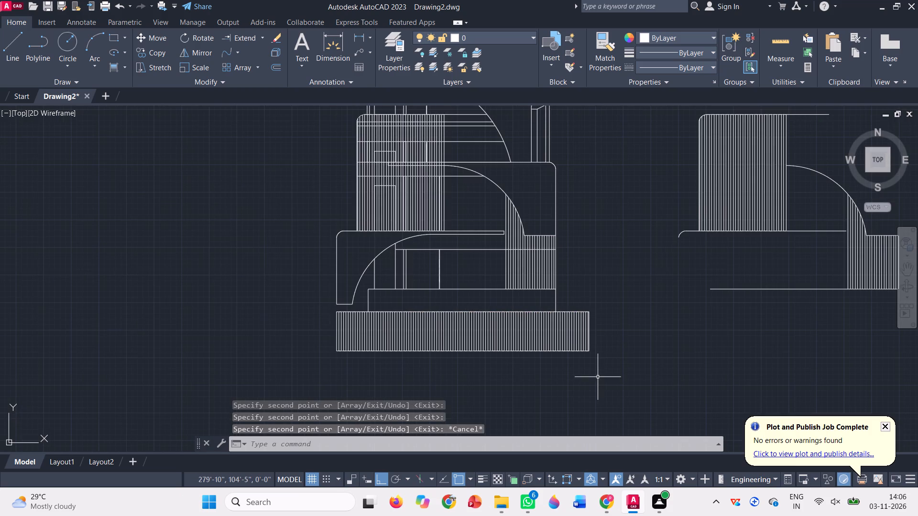
scroll(598, 378, "down", 1)
left_click(823, 344)
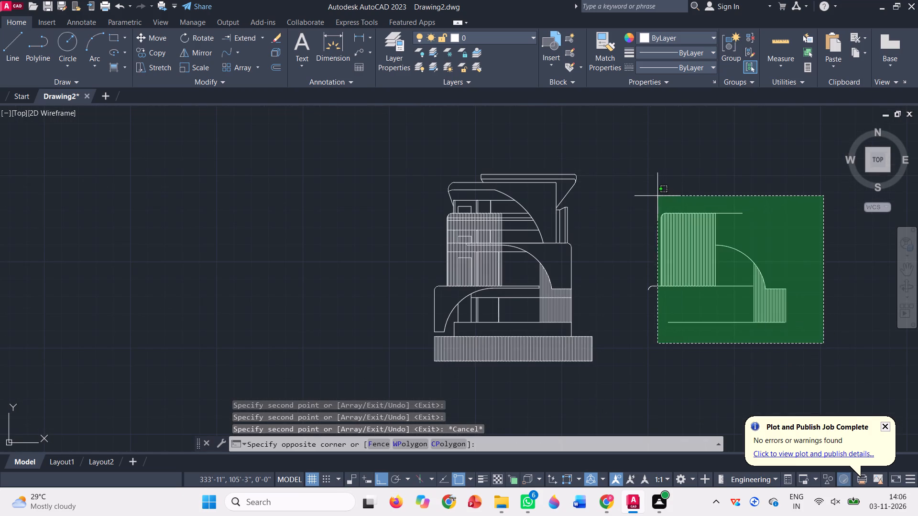
left_click(631, 192)
key("Delete")
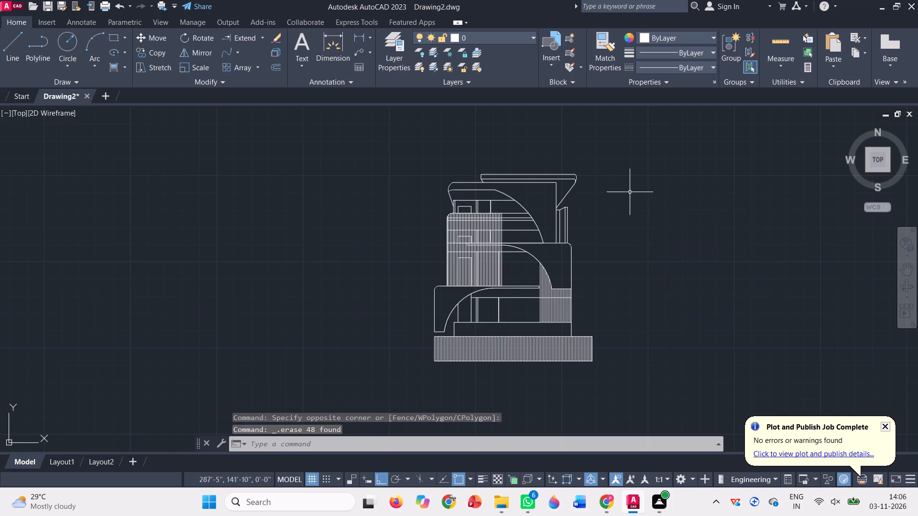
Copy the whole elevation twice along a horizontal line, placing one copy to its left and another about 53'-4" to its right.
left_click(617, 380)
left_click(359, 152)
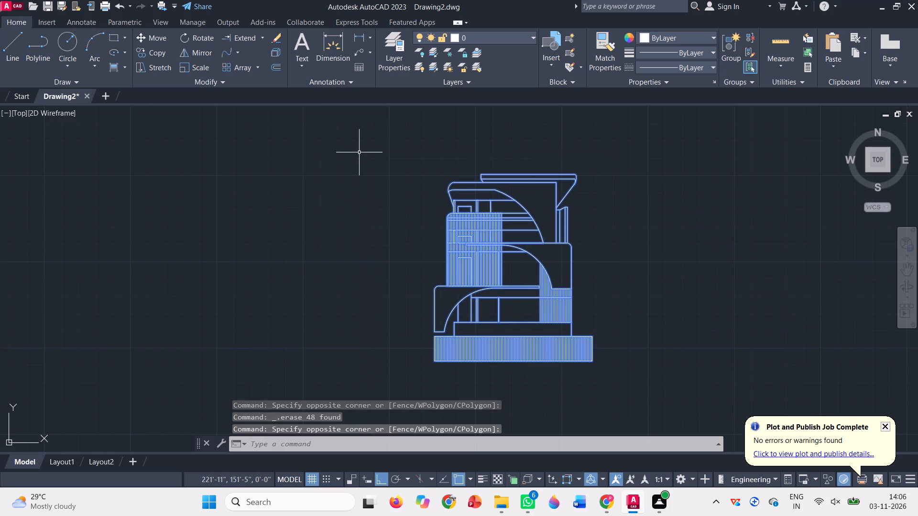
type("co")
key("space")
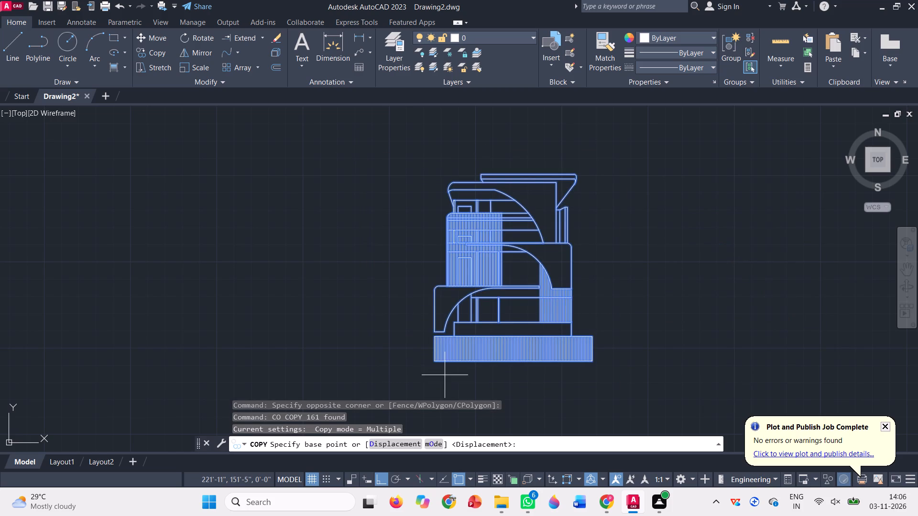
left_click(440, 370)
left_click(250, 345)
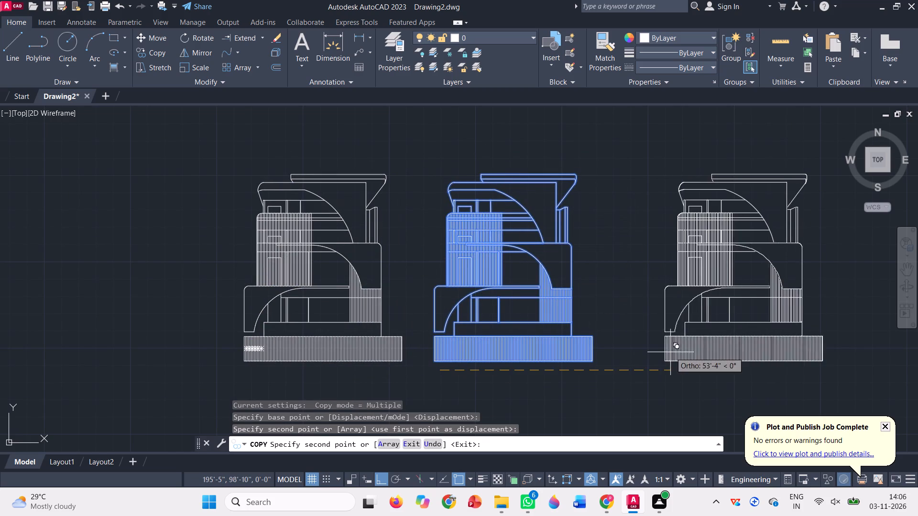
left_click(670, 352)
key("Escape")
Change the colour of the rightmost elevation copy to black (0,0,0).
scroll(255, 258, "down", 2)
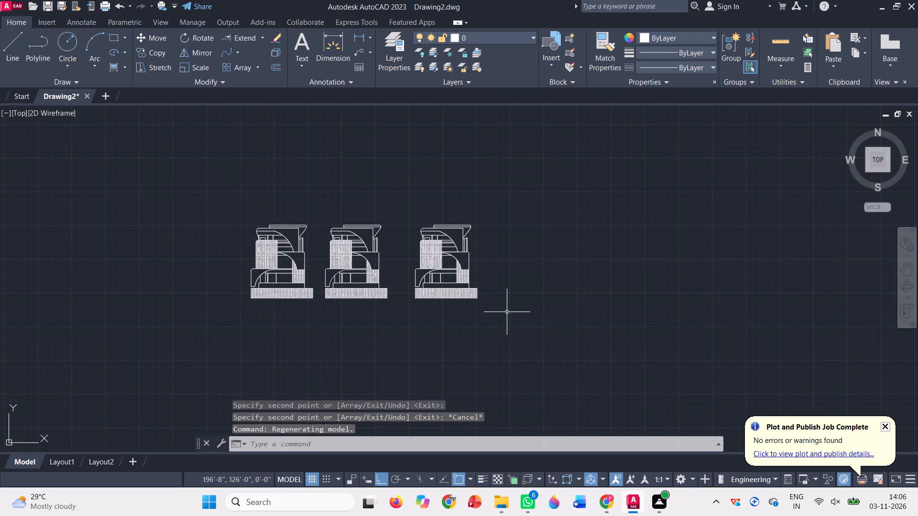
left_click(507, 312)
left_click(396, 208)
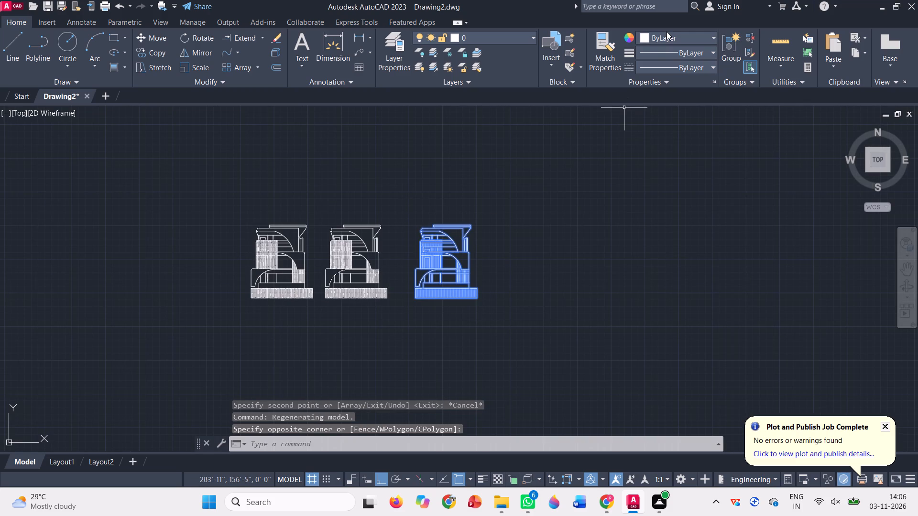
left_click(667, 32)
left_click(647, 76)
key("space")
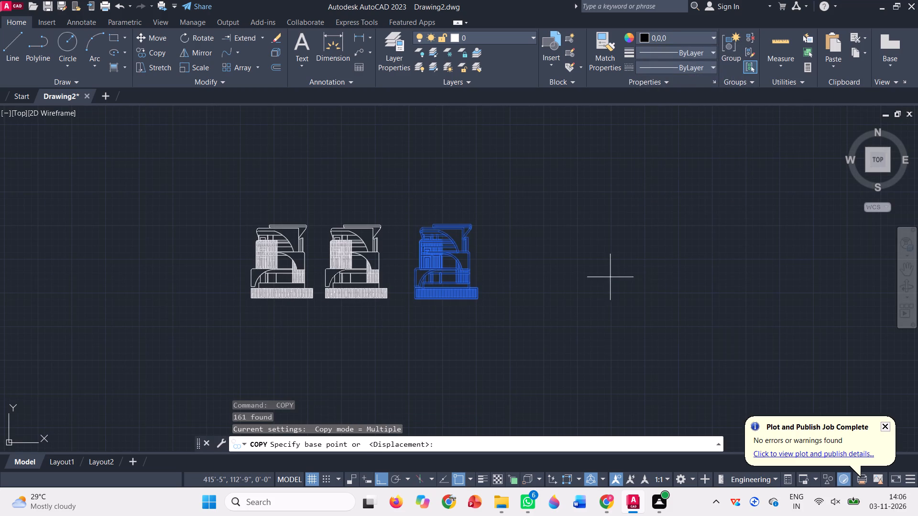
key("Escape")
Fill the three curved wall shapes of the leftmost elevation with a solid hatch in colour DIC 517.
scroll(236, 269, "up", 2)
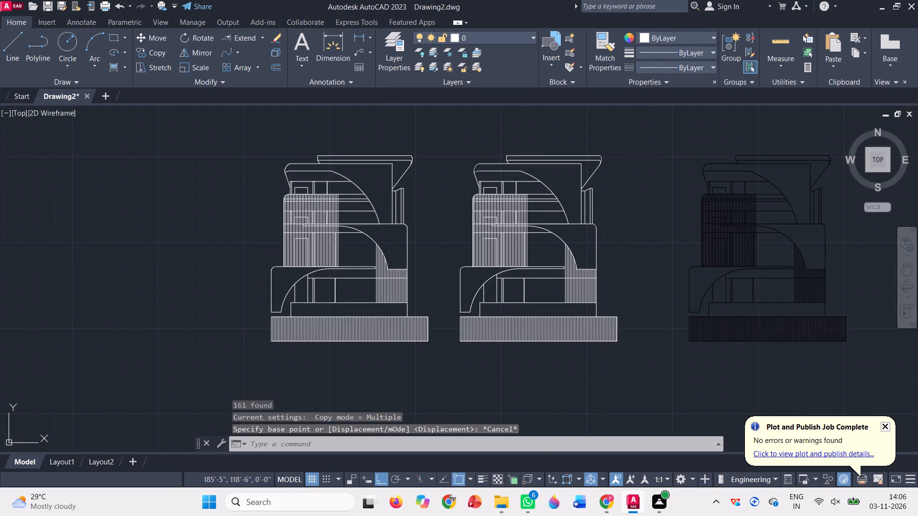
scroll(275, 210, "up", 3)
scroll(288, 236, "down", 1)
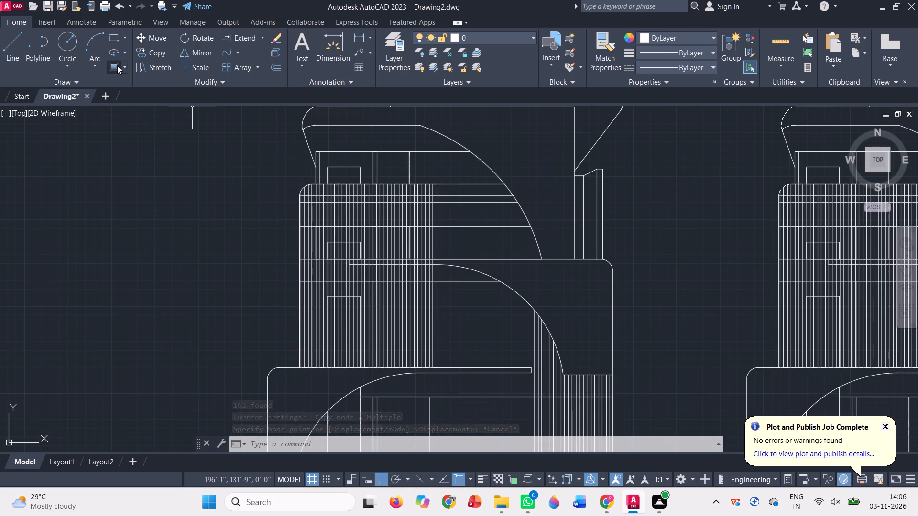
left_click(113, 65)
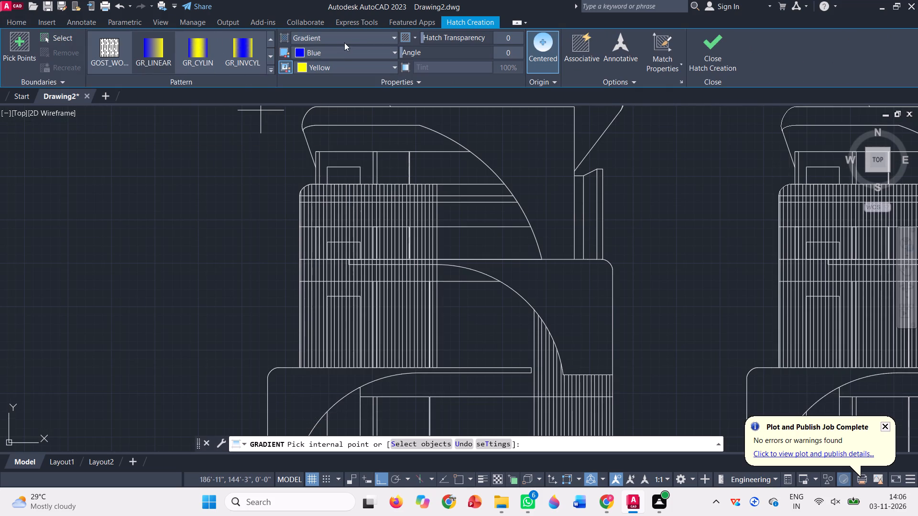
left_click(343, 41)
left_click(316, 56)
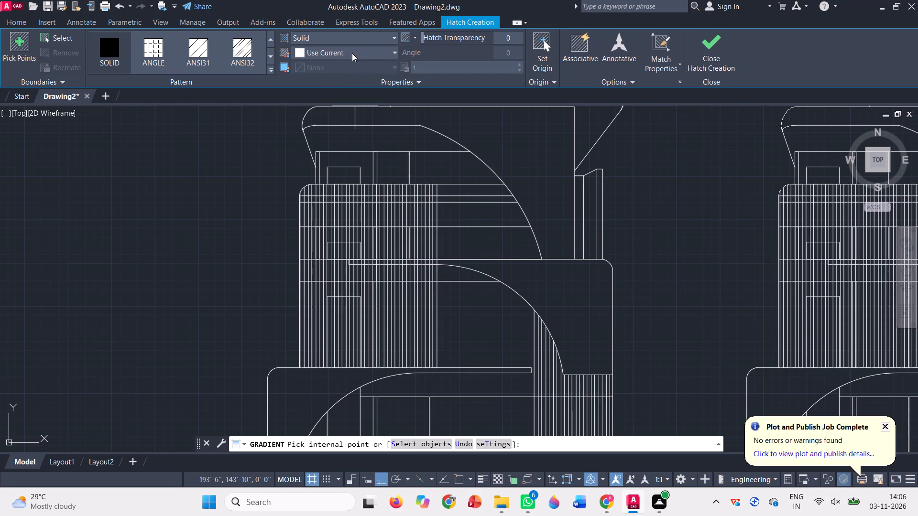
left_click(352, 53)
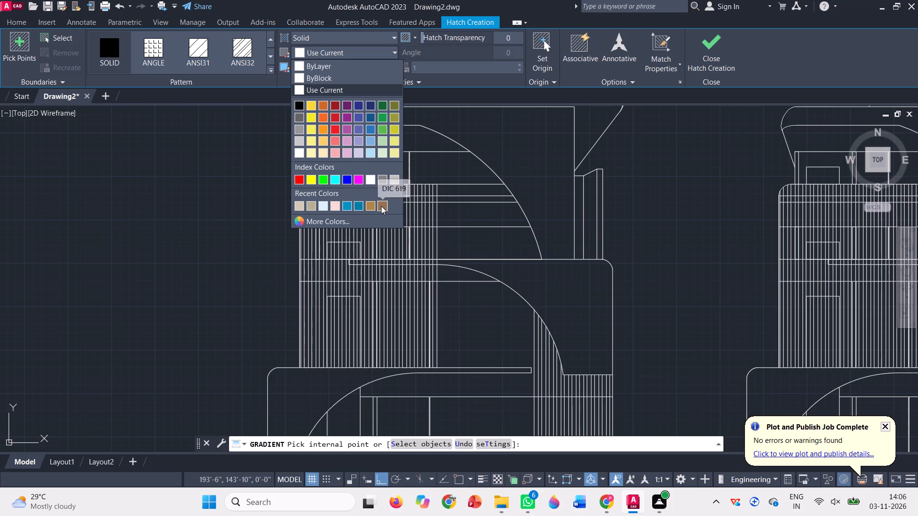
left_click(310, 210)
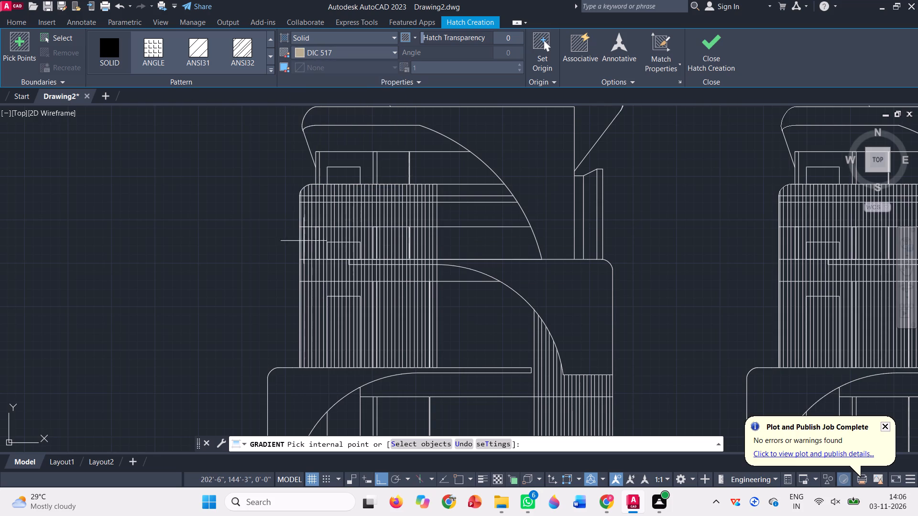
scroll(290, 259, "down", 1)
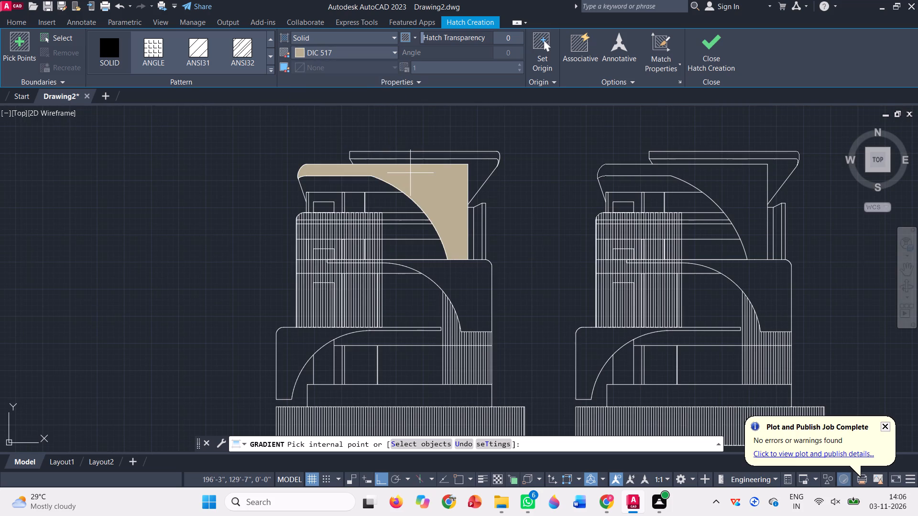
left_click(410, 173)
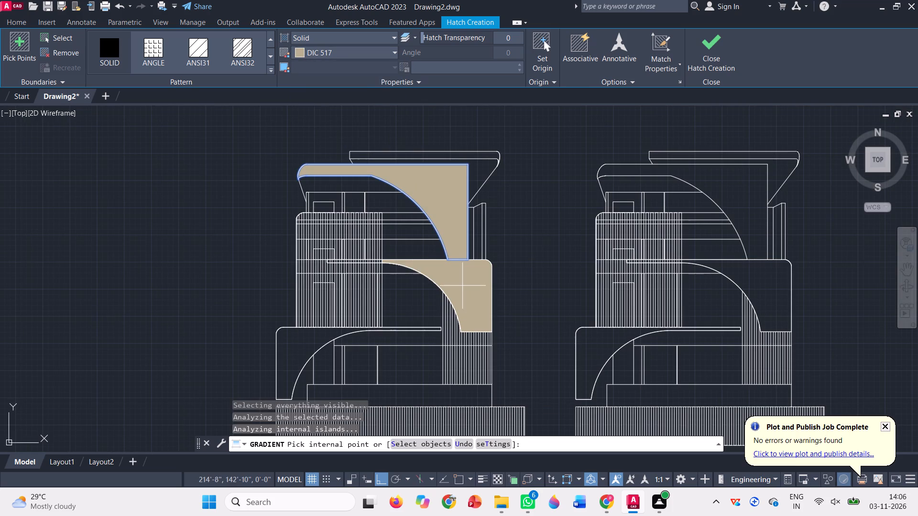
left_click(464, 284)
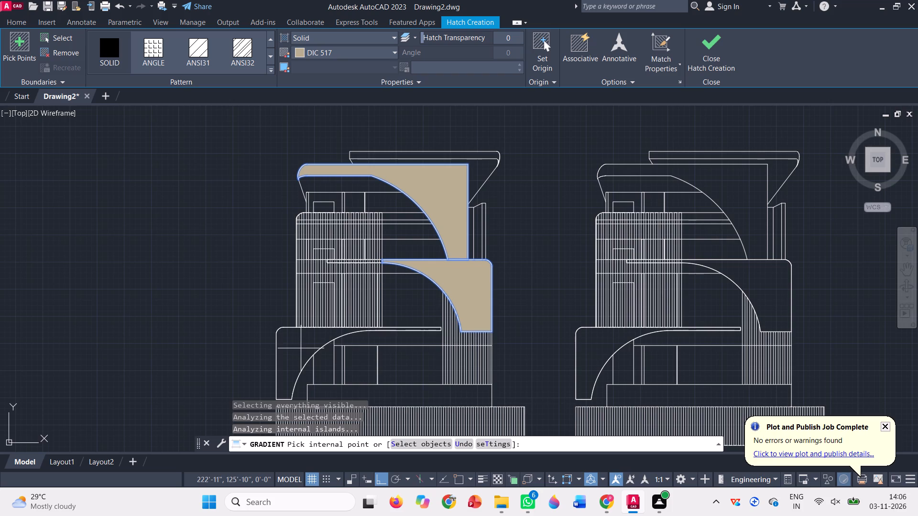
left_click(300, 348)
scroll(296, 340, "down", 2)
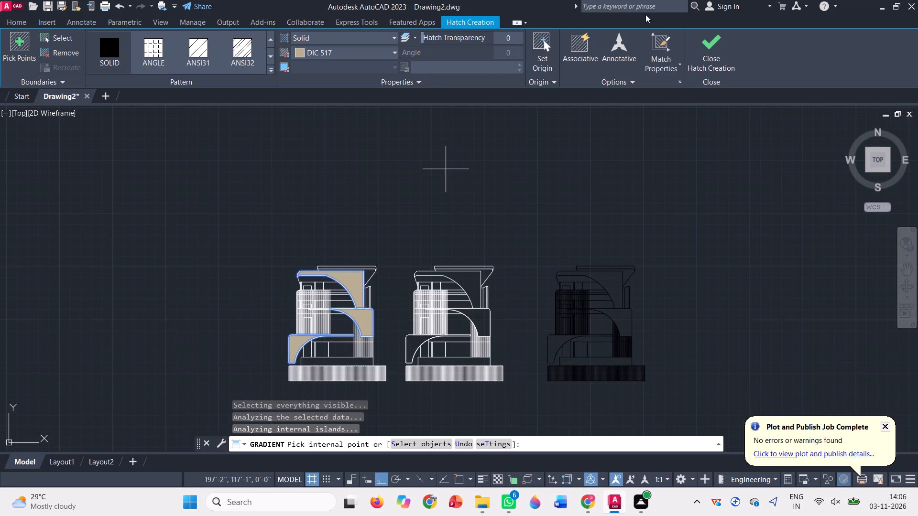
left_click(716, 49)
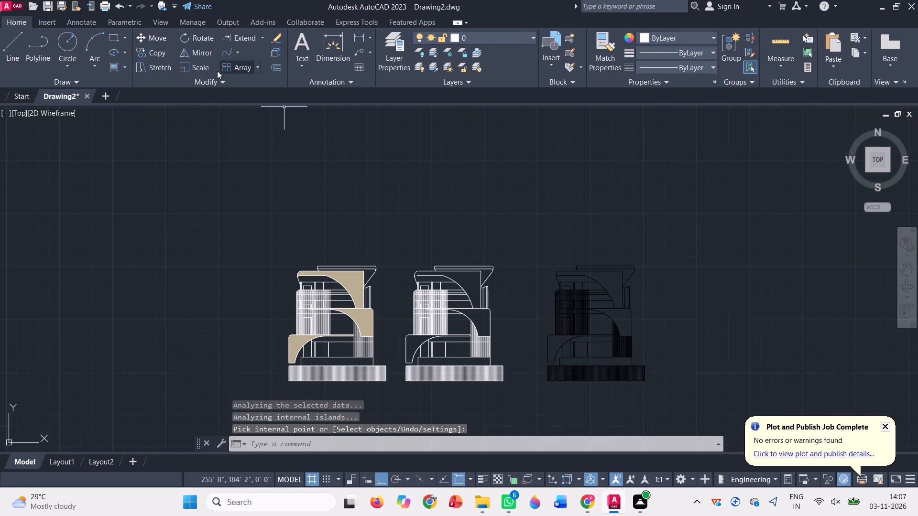
Start a new solid hatch in colour DIC 619 and fill the long rectangular base directly above the leftmost elevation's plinth.
left_click(113, 63)
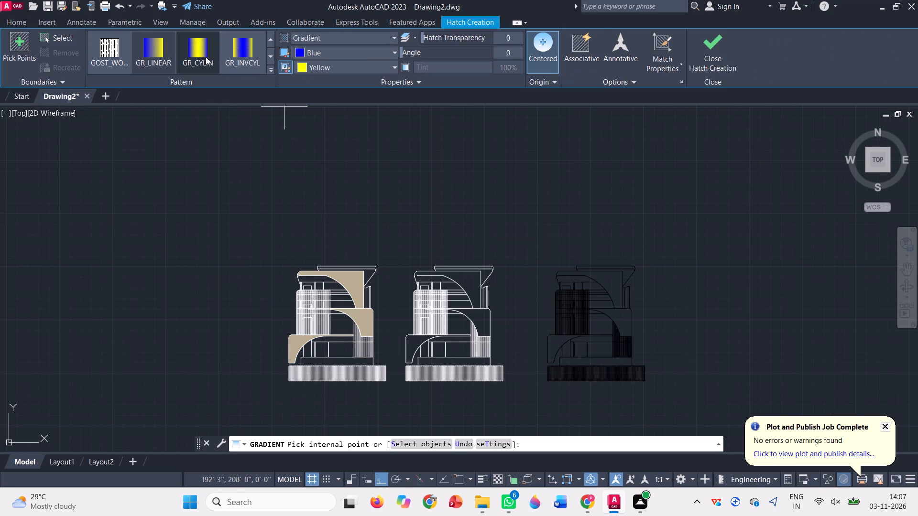
left_click(360, 37)
left_click(318, 56)
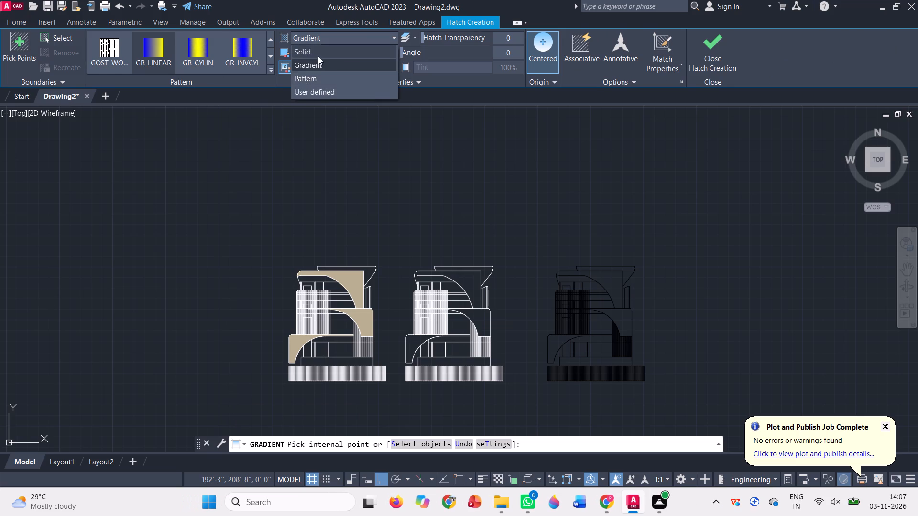
left_click(324, 48)
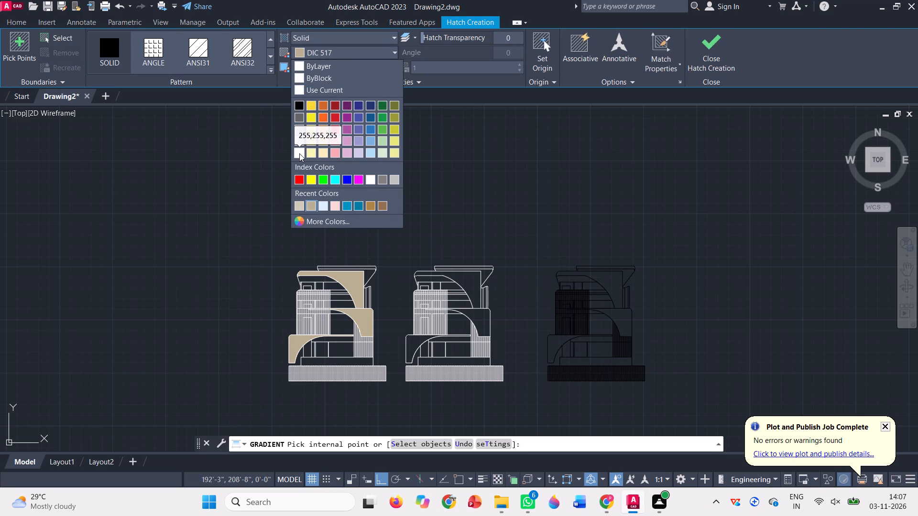
left_click(372, 204)
left_click(354, 52)
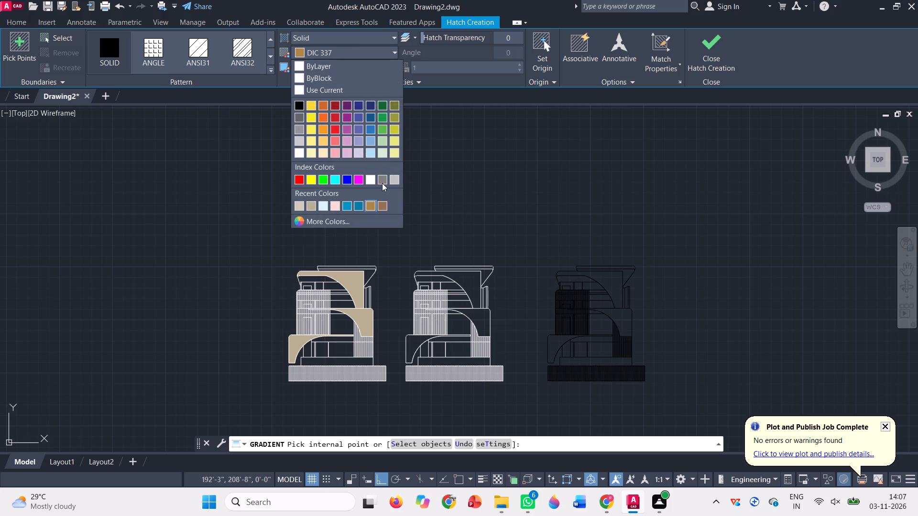
left_click(385, 205)
scroll(334, 399, "up", 4)
scroll(277, 362, "up", 3)
left_click(328, 274)
Add the ground-floor wide panel, the panel beside it and the narrow one near the arch to the DIC 619 fill.
scroll(316, 312, "down", 1)
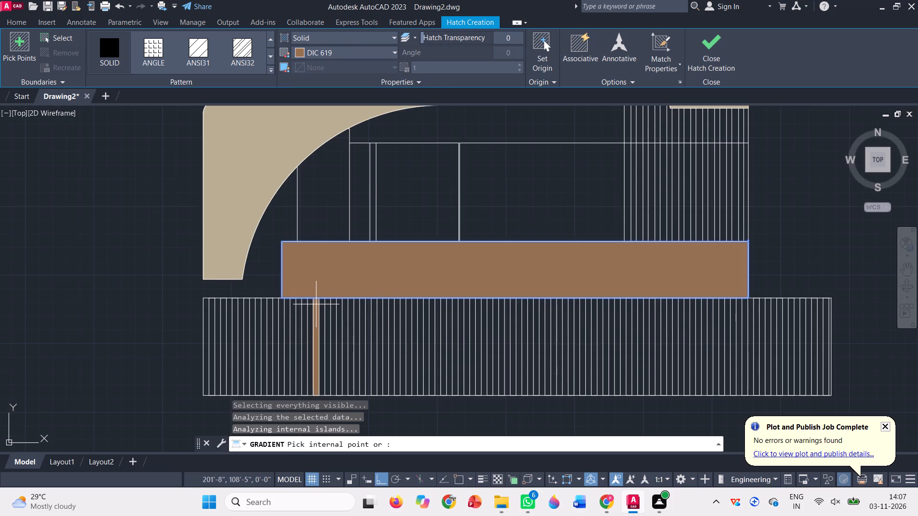
scroll(316, 312, "down", 3)
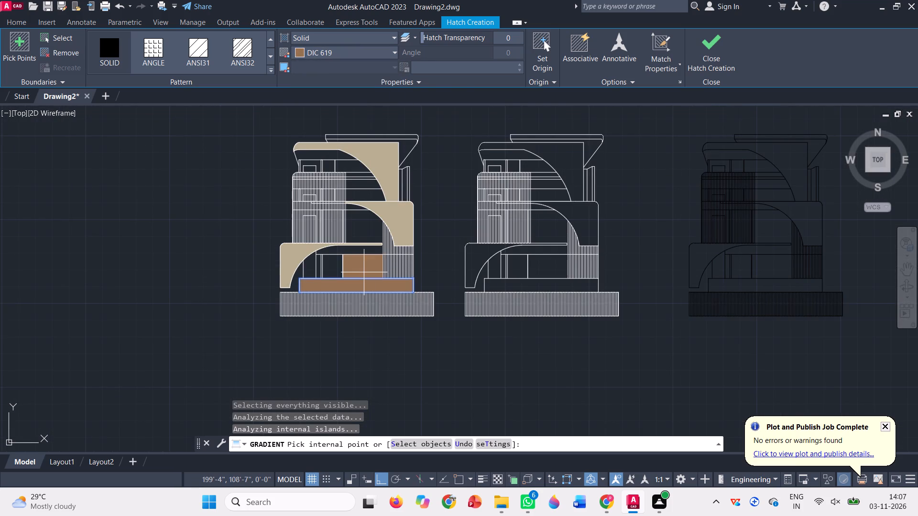
left_click(364, 272)
scroll(314, 274, "up", 2)
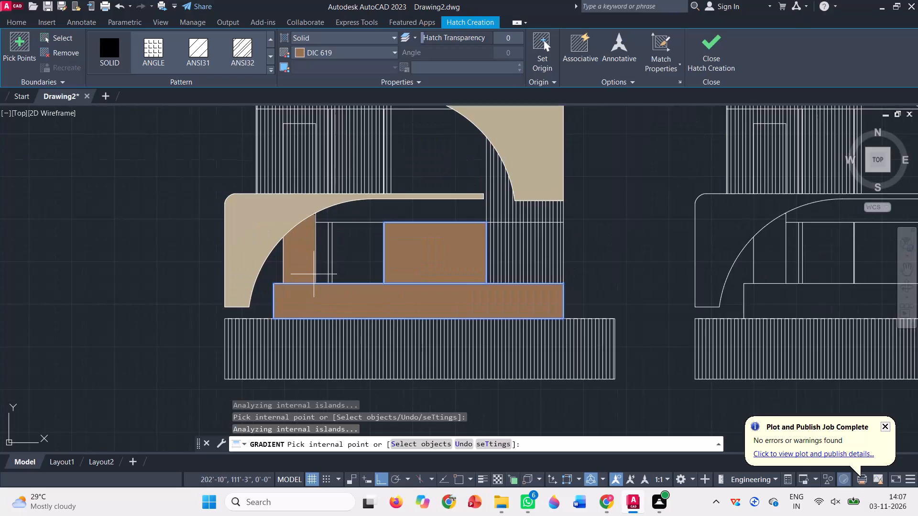
left_click(341, 255)
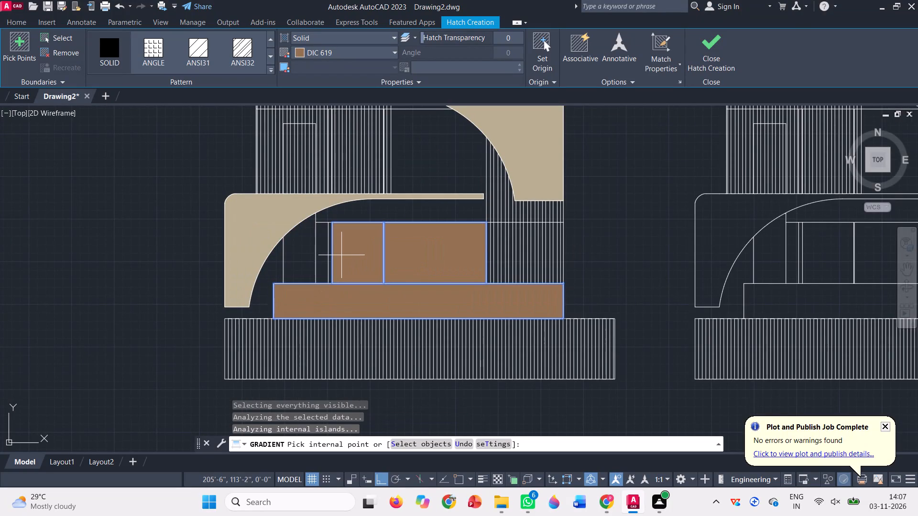
scroll(336, 258, "up", 2)
left_click(292, 246)
scroll(283, 286, "down", 2)
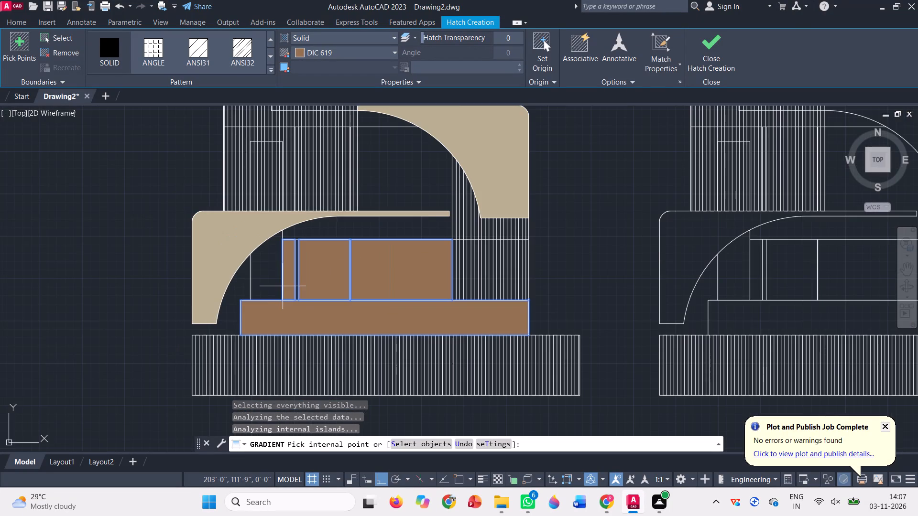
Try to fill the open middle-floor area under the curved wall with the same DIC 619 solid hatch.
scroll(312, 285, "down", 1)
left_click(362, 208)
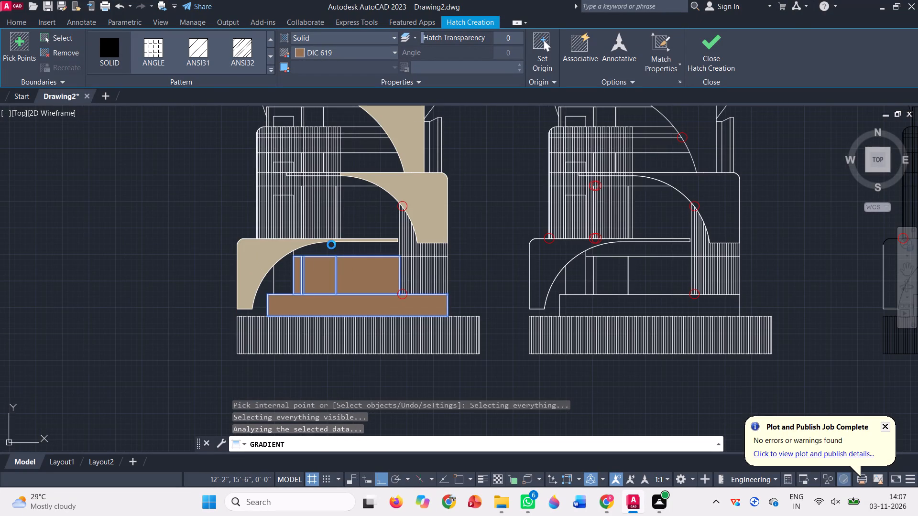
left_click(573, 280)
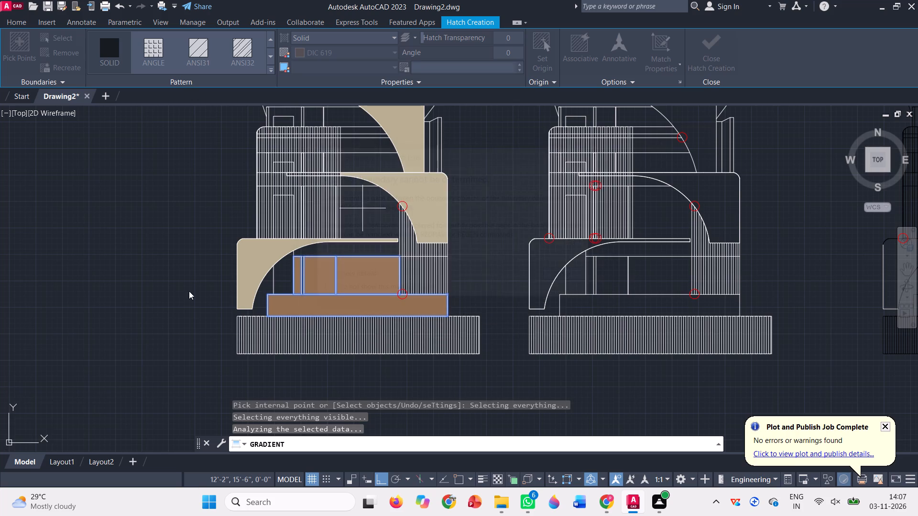
Add the top-floor panels, including the one around the small window, and the panel under the upper curve to the DIC 619 fill.
scroll(182, 288, "down", 3)
scroll(252, 229, "up", 1)
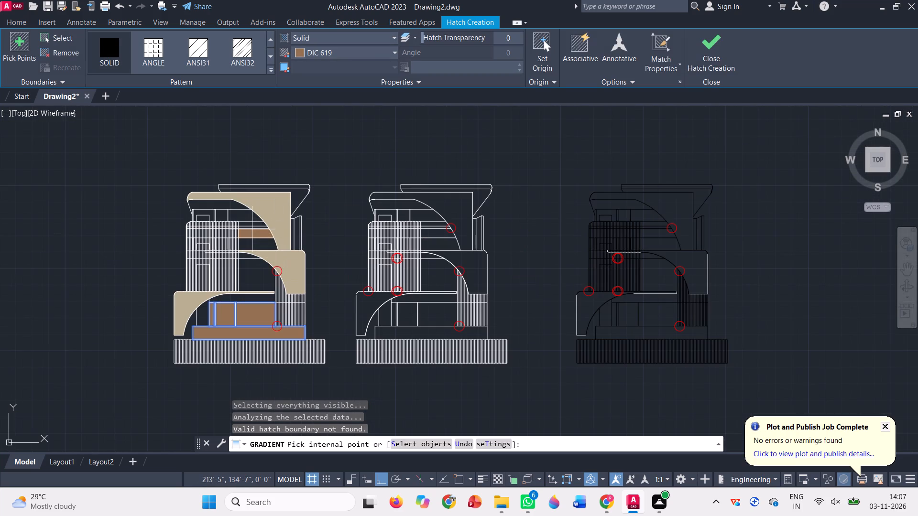
scroll(253, 237, "up", 3)
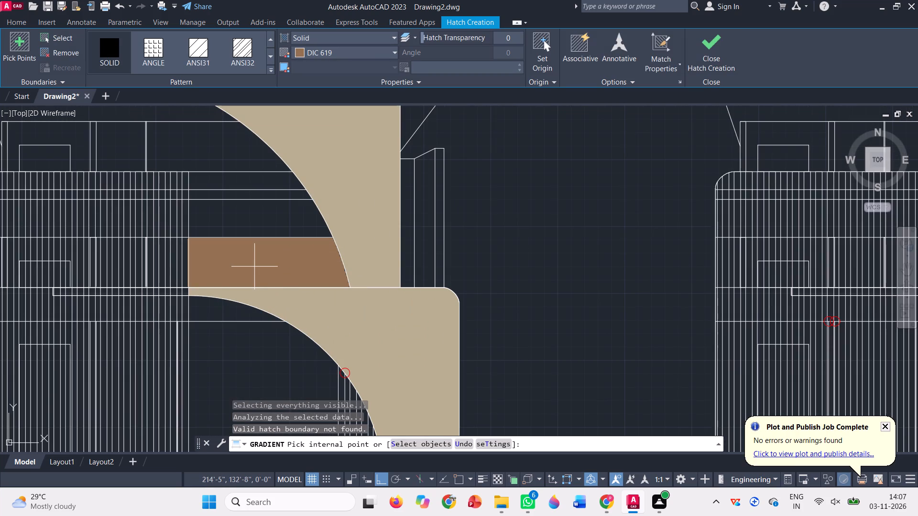
left_click(254, 267)
scroll(290, 289, "down", 2)
left_click(255, 232)
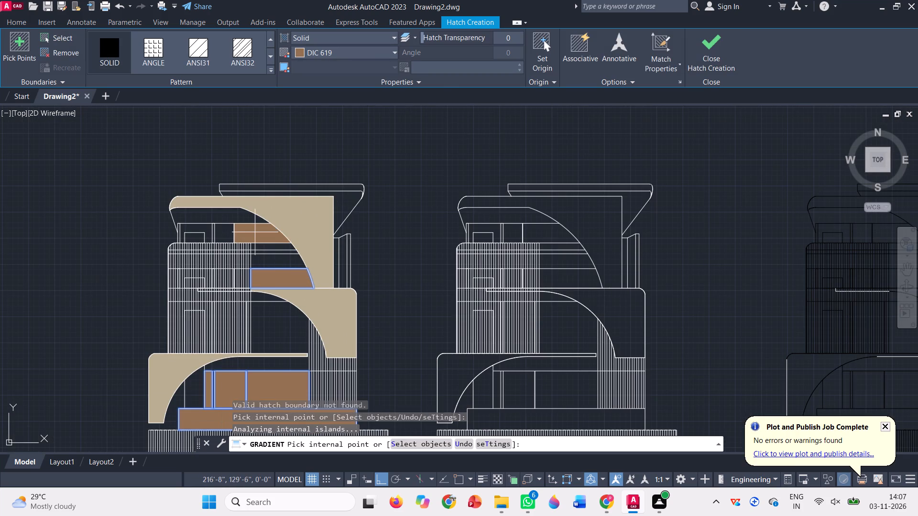
left_click(220, 235)
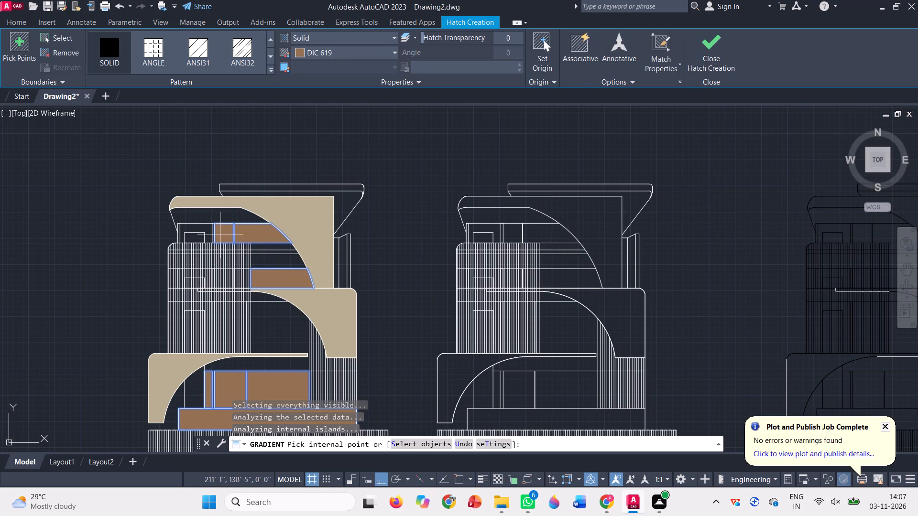
scroll(198, 237, "up", 2)
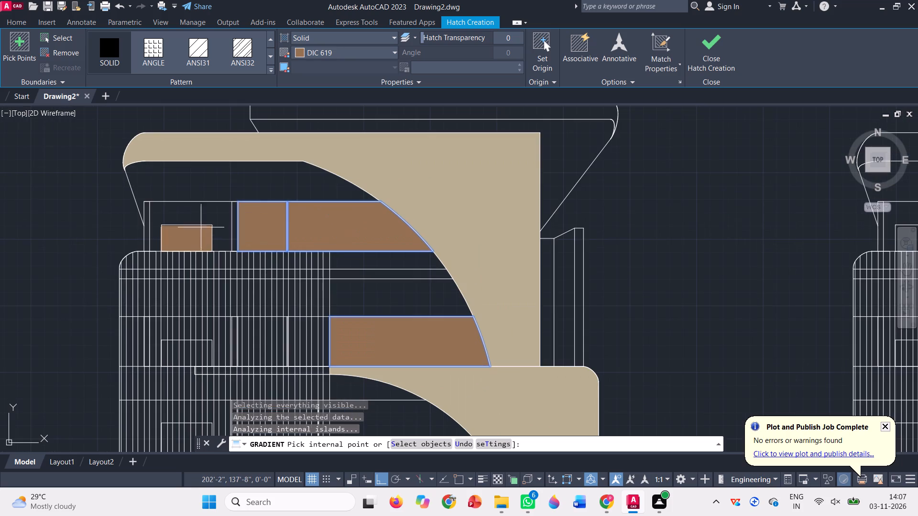
left_click(205, 216)
scroll(226, 201, "down", 2)
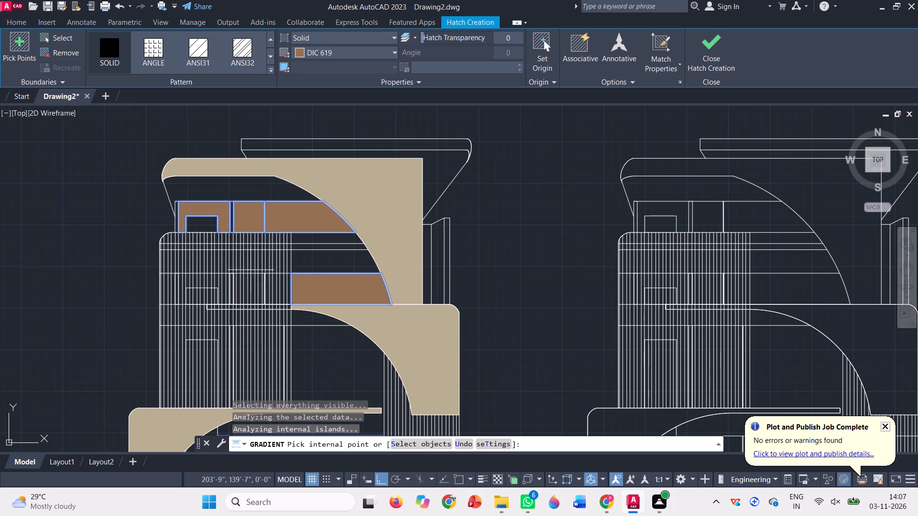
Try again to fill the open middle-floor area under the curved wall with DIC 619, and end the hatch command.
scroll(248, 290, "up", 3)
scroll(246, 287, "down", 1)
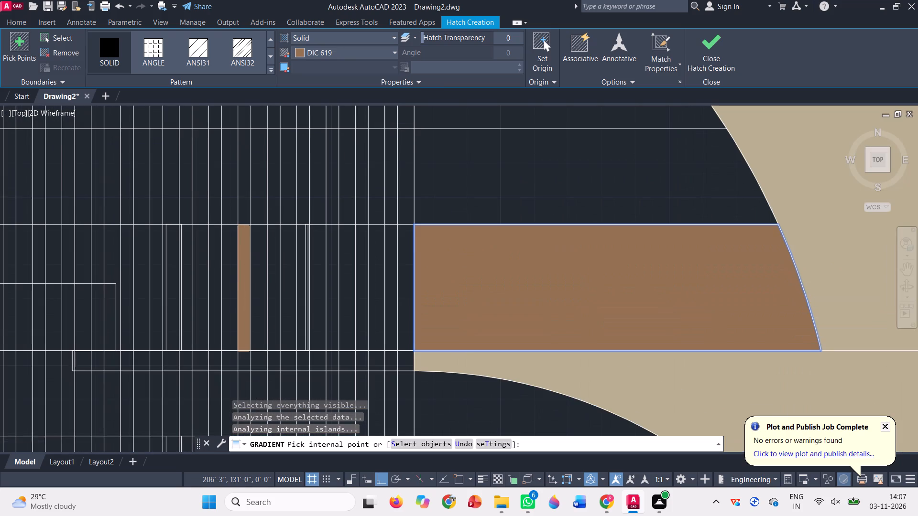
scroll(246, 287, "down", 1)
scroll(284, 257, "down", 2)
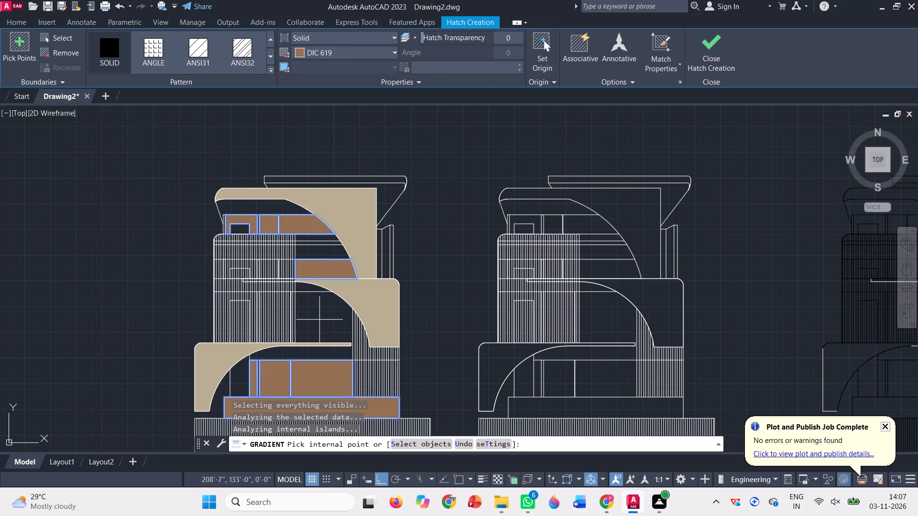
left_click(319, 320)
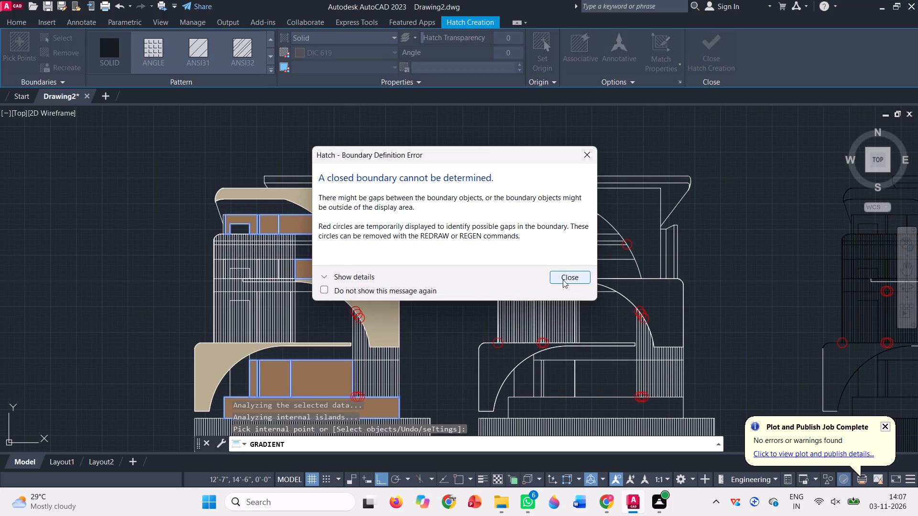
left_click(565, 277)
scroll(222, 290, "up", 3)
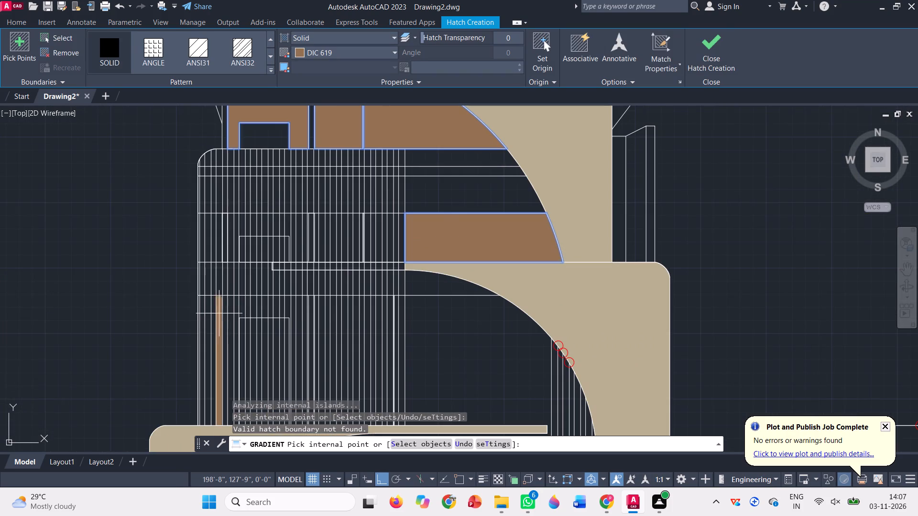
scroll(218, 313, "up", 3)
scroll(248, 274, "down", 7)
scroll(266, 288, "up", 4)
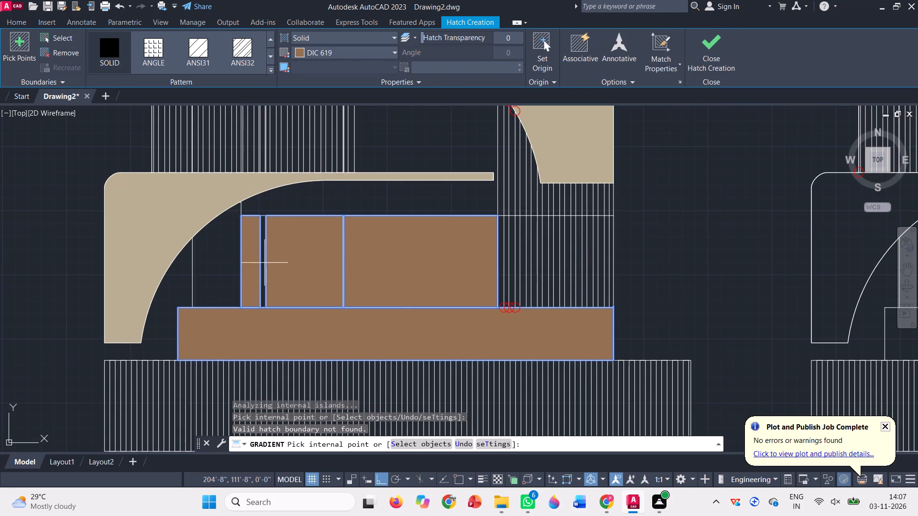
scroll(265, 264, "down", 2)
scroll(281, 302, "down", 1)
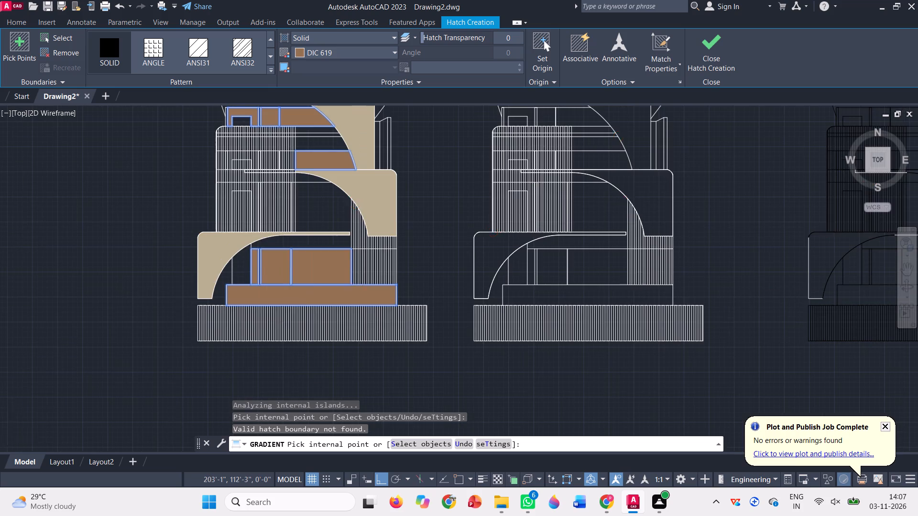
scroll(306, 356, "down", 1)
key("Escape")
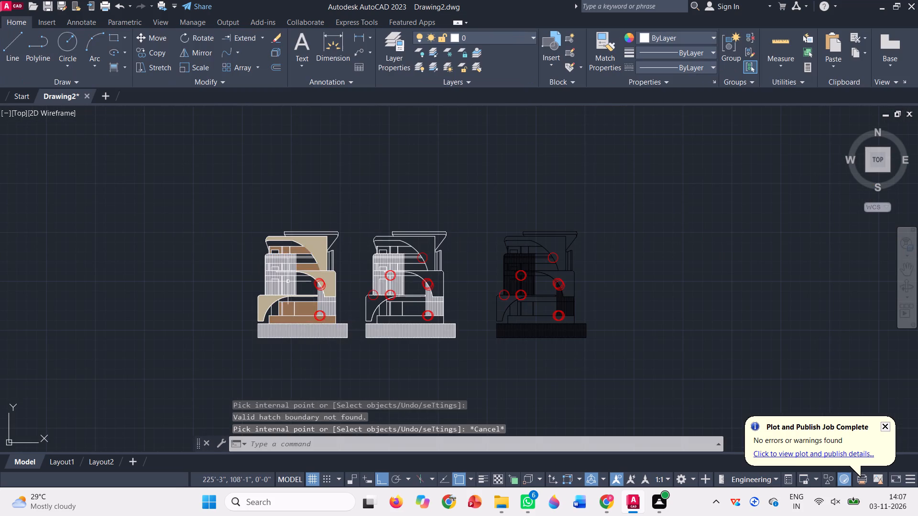
Erase the closely spaced vertical cladding lines across the two middle storeys of the leftmost elevation.
scroll(287, 281, "up", 4)
scroll(310, 305, "down", 1)
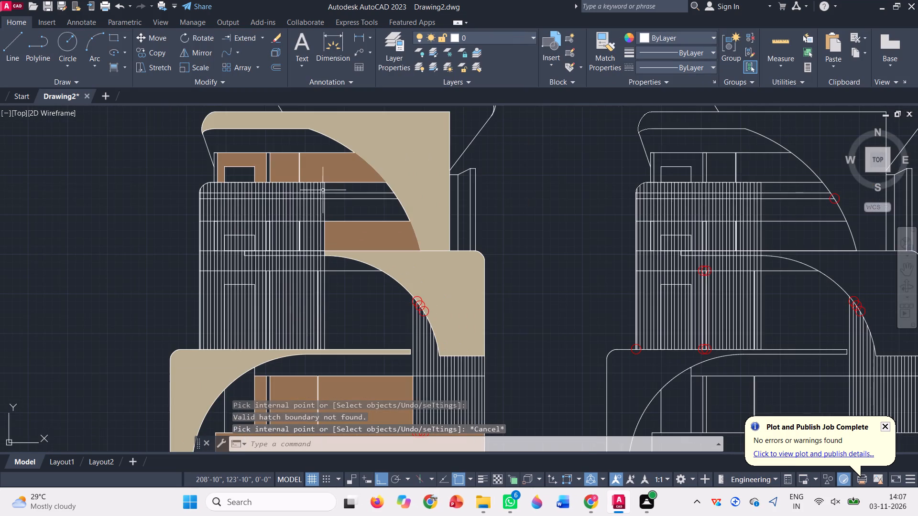
scroll(323, 190, "up", 2)
left_click(339, 248)
scroll(236, 239, "down", 2)
scroll(156, 241, "up", 3)
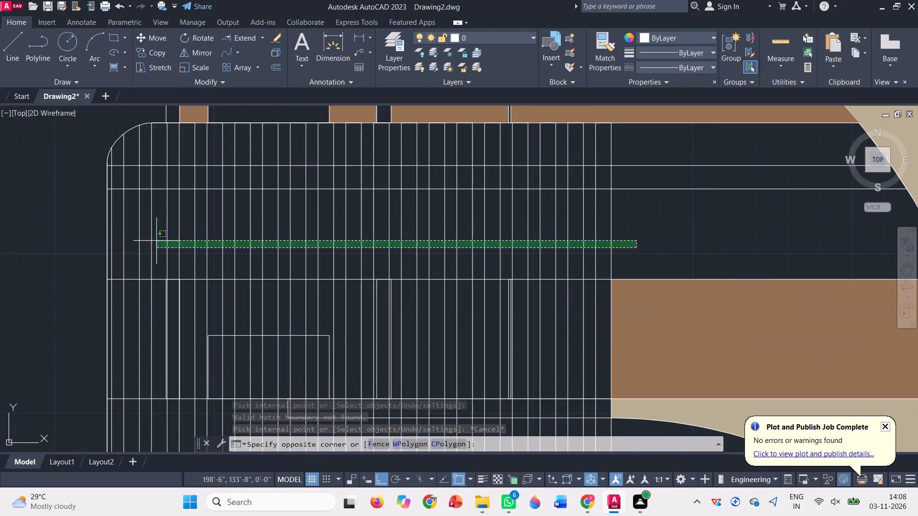
left_click(110, 231)
scroll(113, 232, "down", 2)
scroll(178, 229, "down", 2)
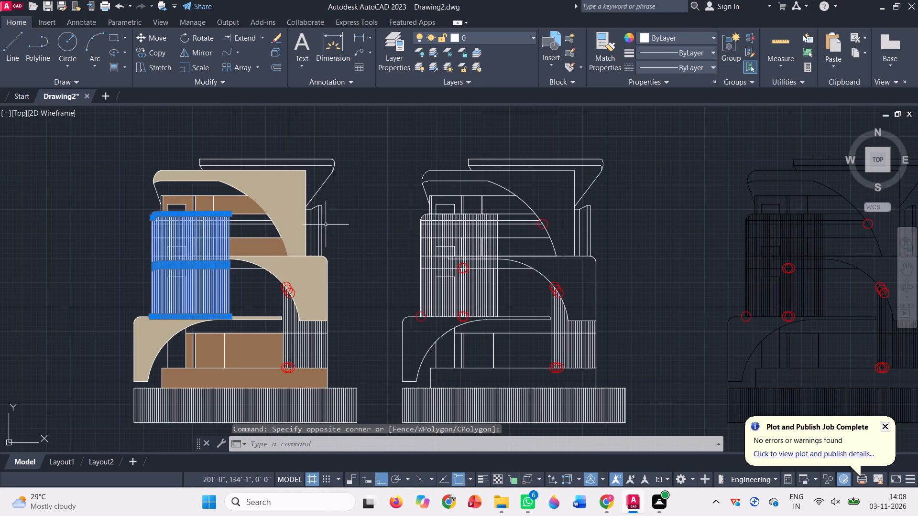
key("Delete")
Erase the closely spaced vertical lines beneath the middle curved wall, beside the ground-floor wide panel of the leftmost elevation.
scroll(309, 344, "up", 3)
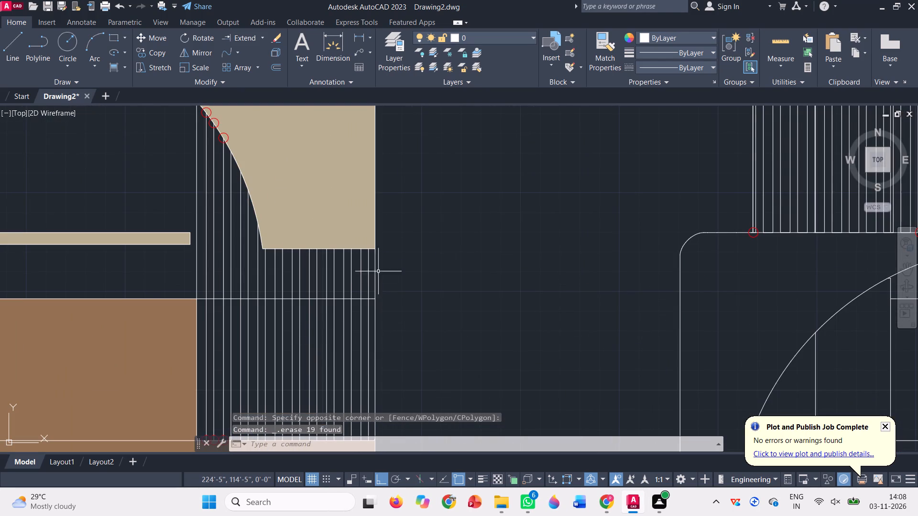
left_click(373, 276)
key("Escape")
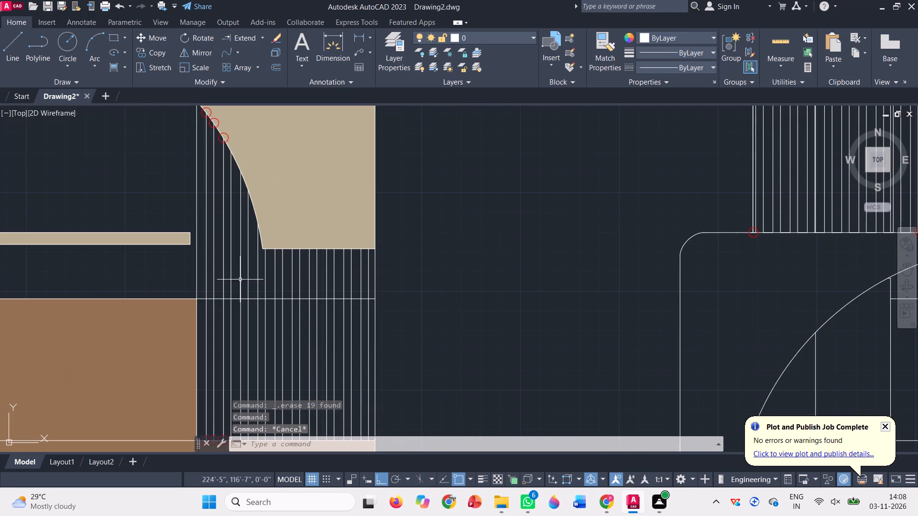
left_click(182, 266)
left_click(366, 279)
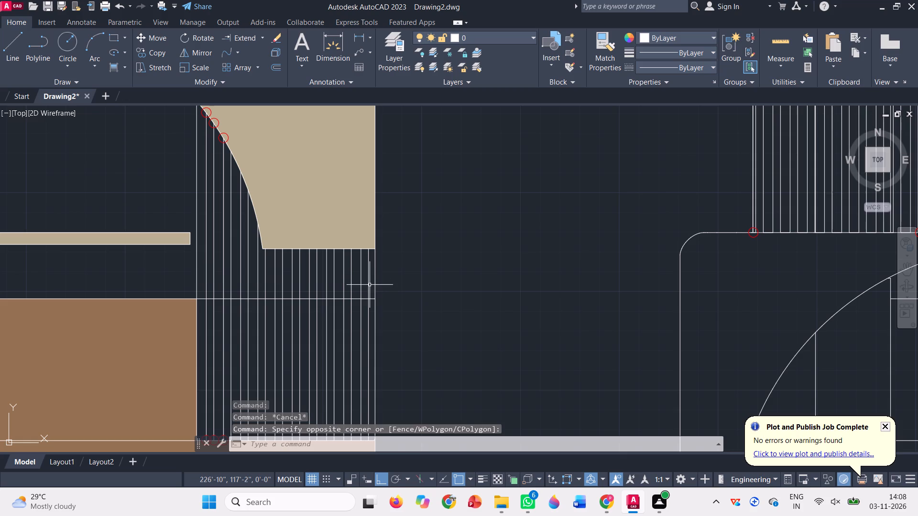
left_click(370, 285)
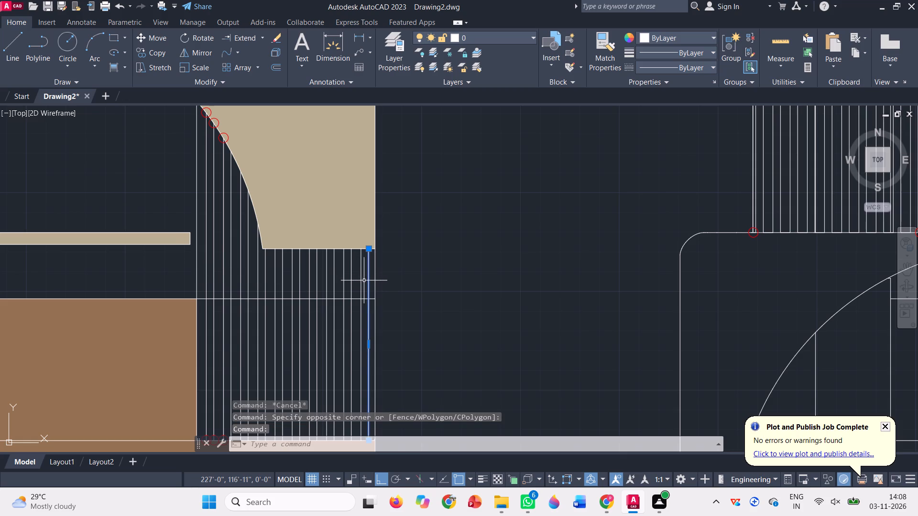
left_click(364, 280)
left_click(176, 269)
scroll(338, 260, "down", 3)
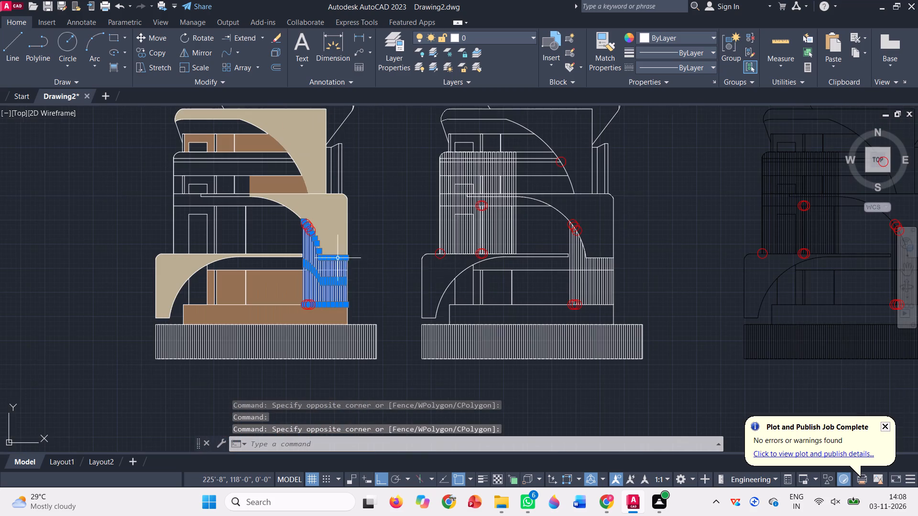
key("Delete")
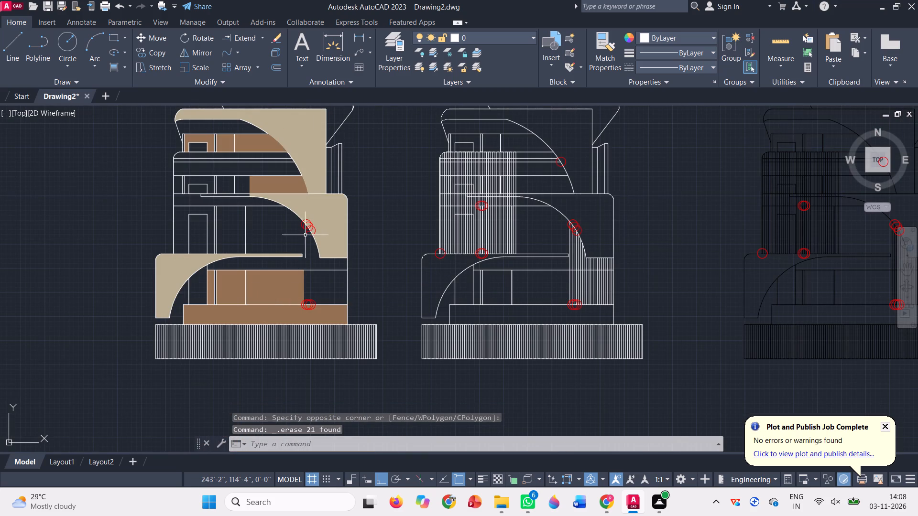
Start a new solid hatch in colour DIC 619 and fill the ground-floor wide panel out to the leftmost elevation's outer edge.
scroll(305, 234, "up", 3)
scroll(353, 251, "down", 2)
scroll(246, 247, "down", 1)
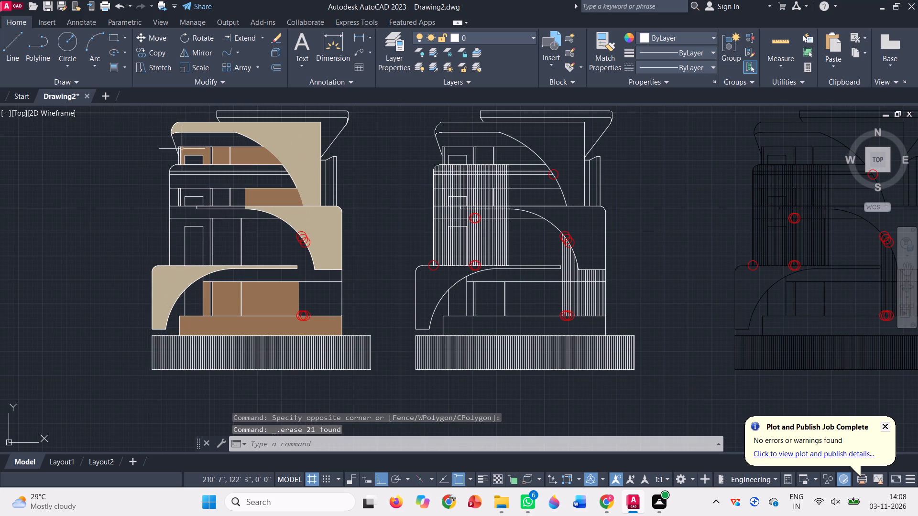
left_click(115, 66)
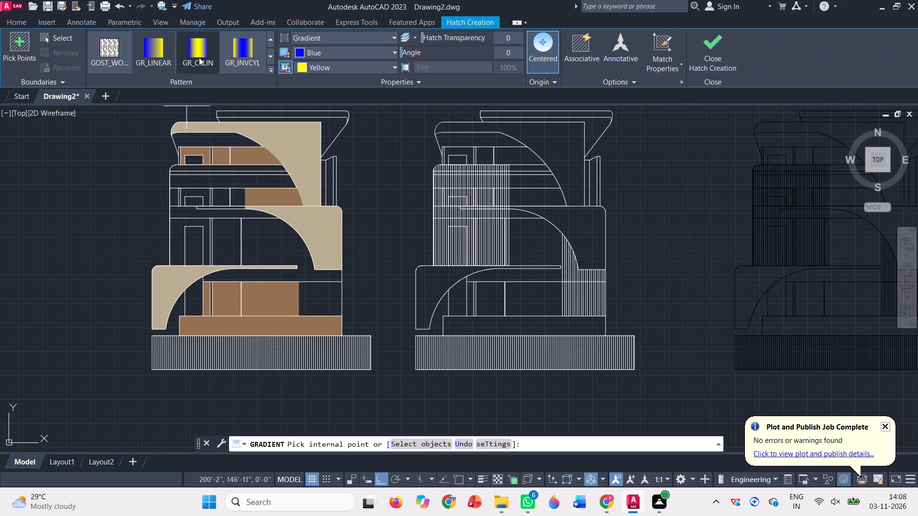
left_click(309, 41)
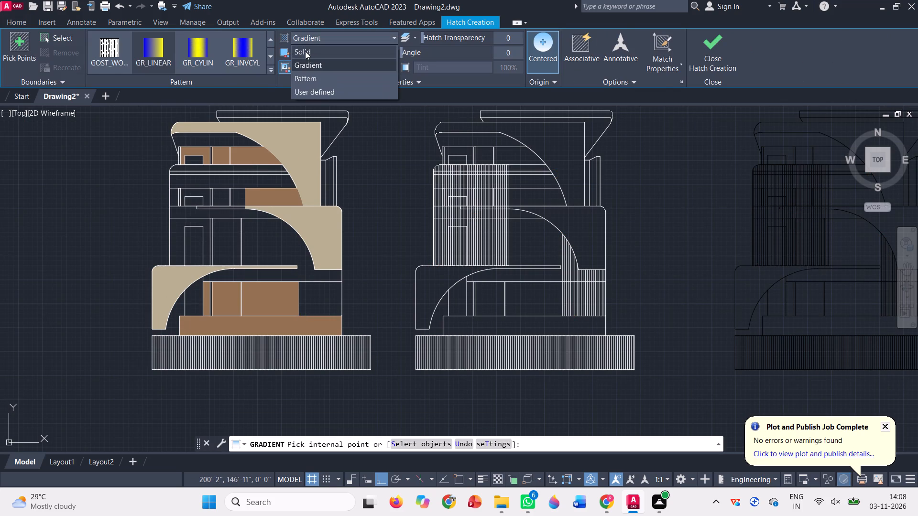
left_click(305, 55)
left_click(311, 50)
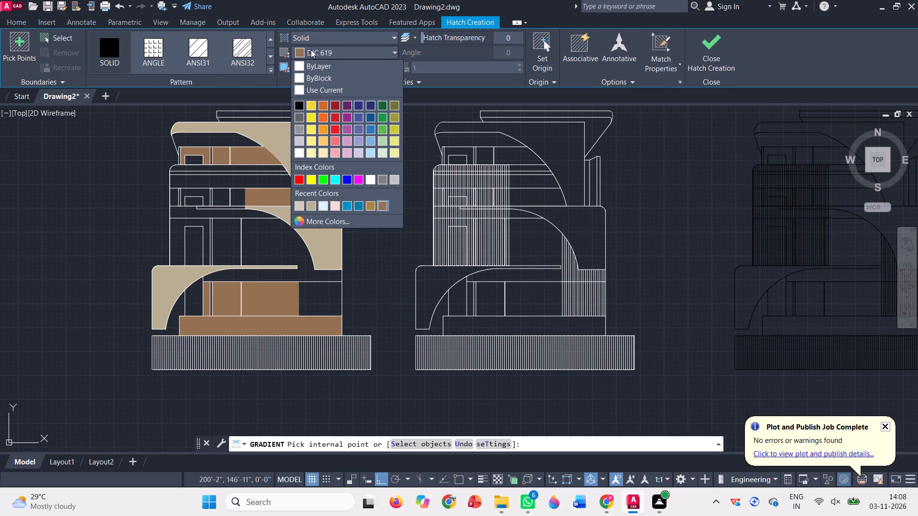
left_click(382, 205)
left_click(300, 300)
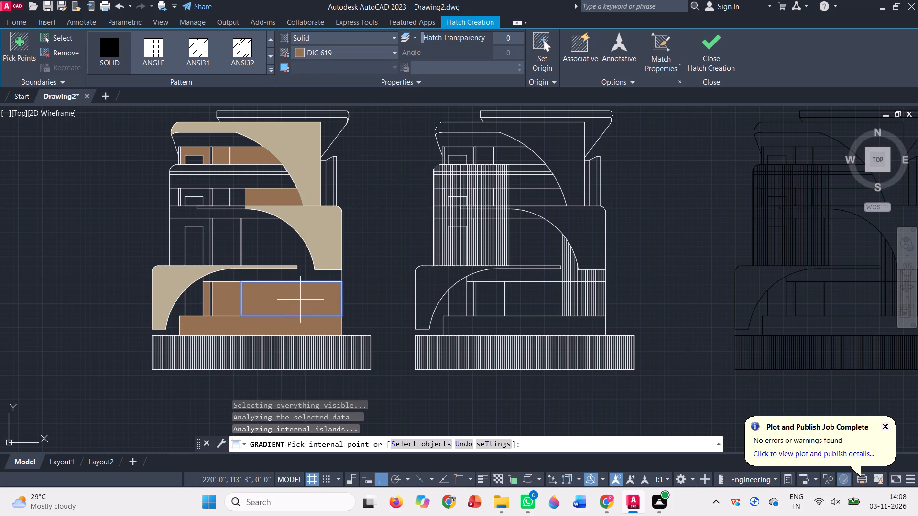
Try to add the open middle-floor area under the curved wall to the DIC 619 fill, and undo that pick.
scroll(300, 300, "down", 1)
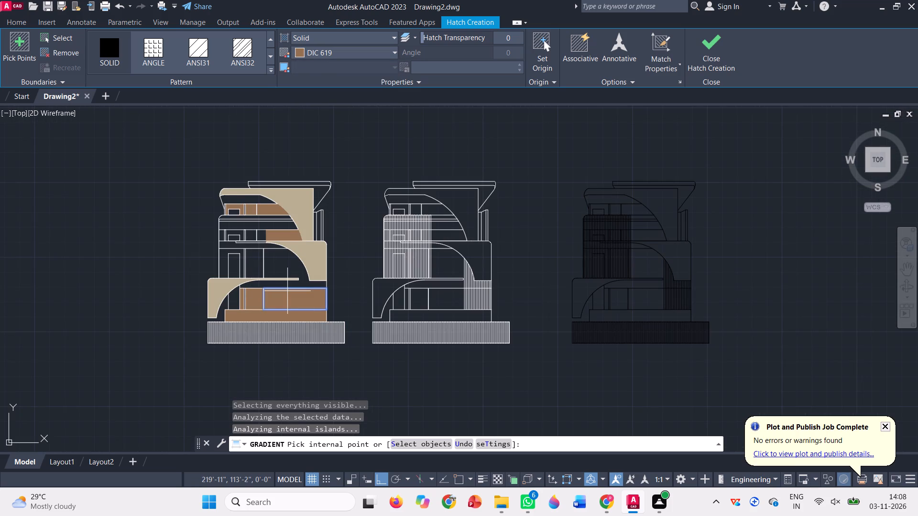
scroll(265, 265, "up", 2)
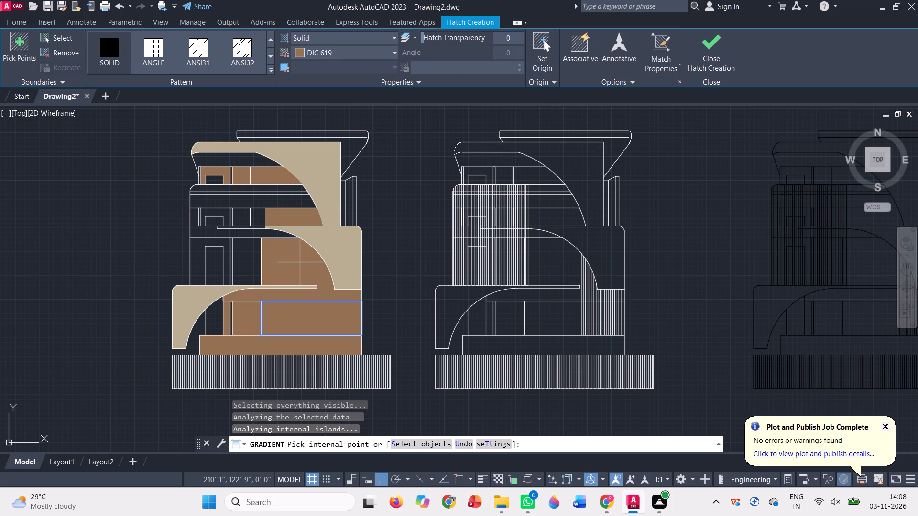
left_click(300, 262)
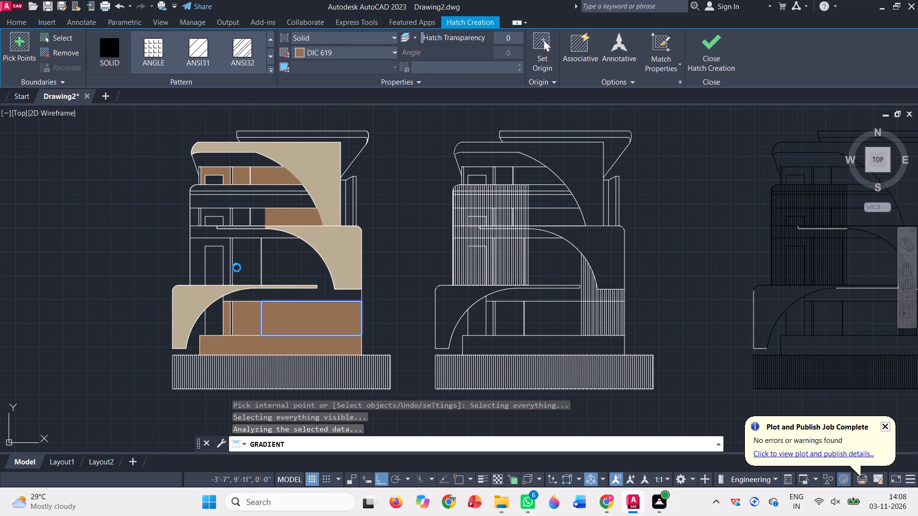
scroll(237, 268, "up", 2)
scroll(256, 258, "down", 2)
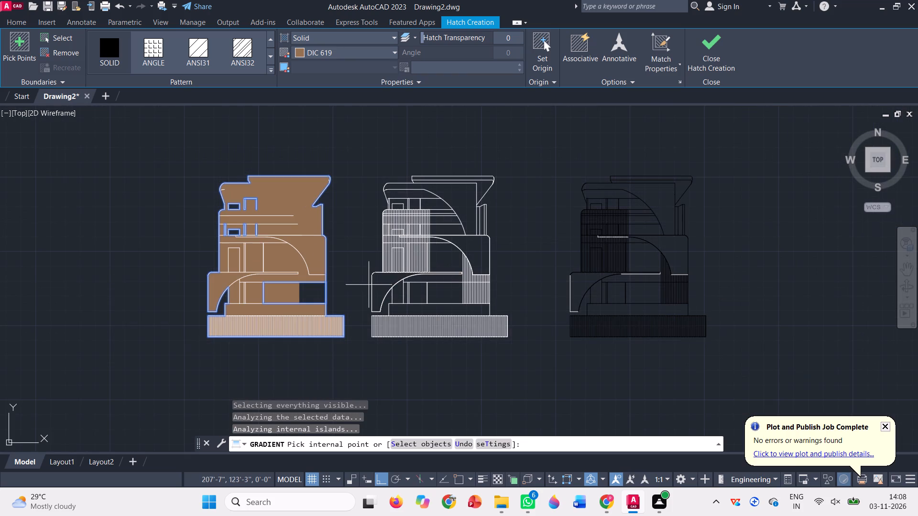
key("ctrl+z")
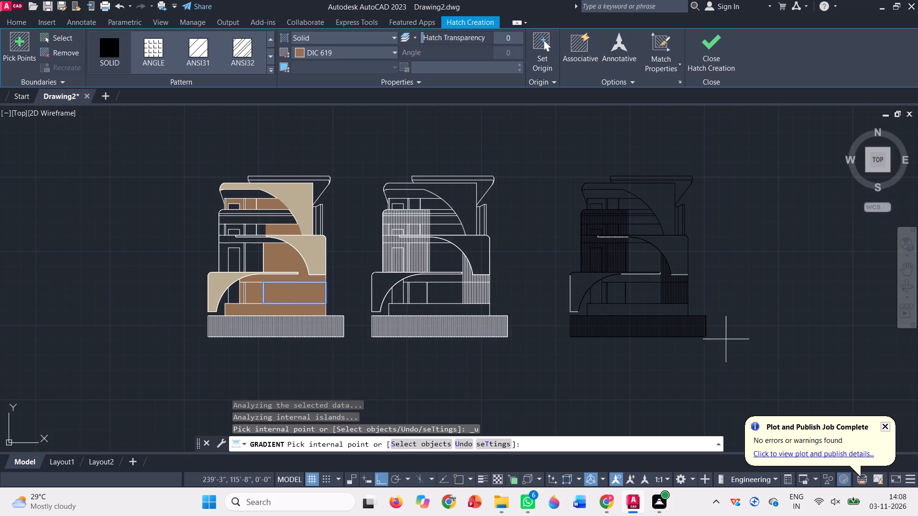
Add the open middle-floor area under the curved wall of the leftmost elevation to the DIC 619 solid fill.
scroll(704, 291, "up", 3)
scroll(704, 291, "down", 2)
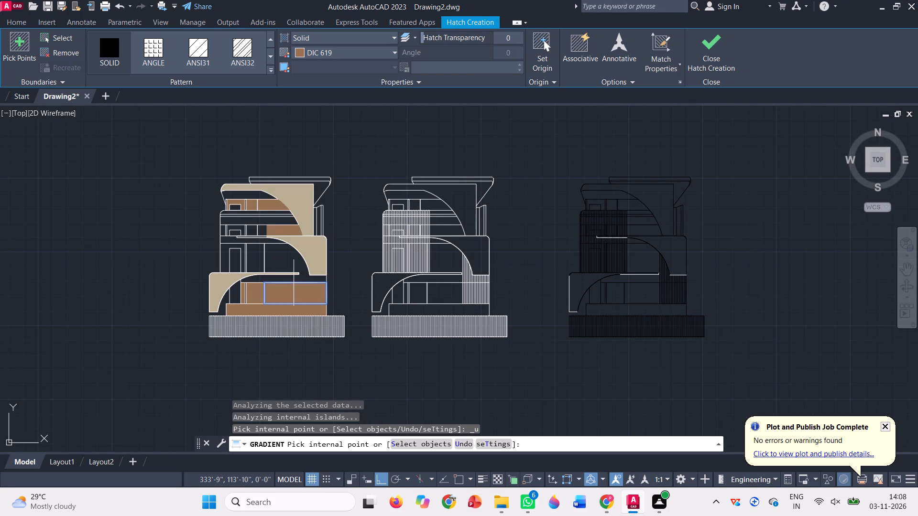
scroll(292, 272, "up", 3)
left_click(282, 260)
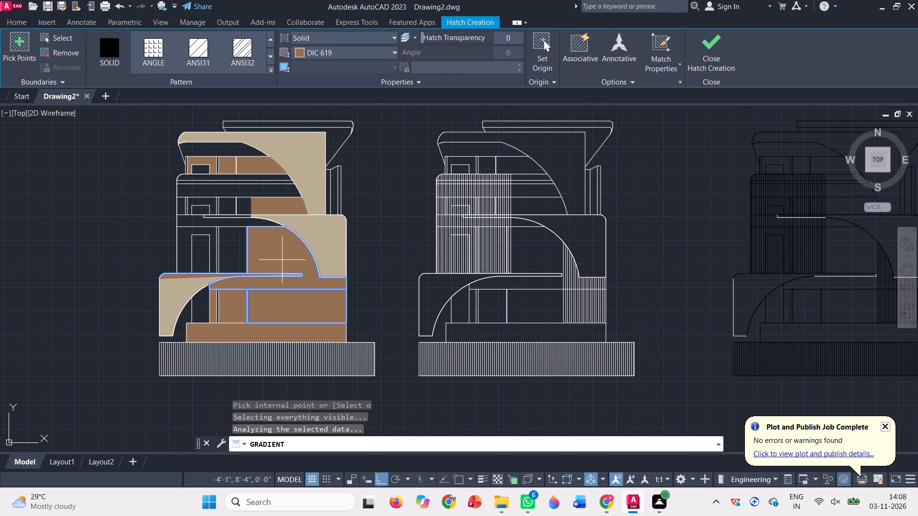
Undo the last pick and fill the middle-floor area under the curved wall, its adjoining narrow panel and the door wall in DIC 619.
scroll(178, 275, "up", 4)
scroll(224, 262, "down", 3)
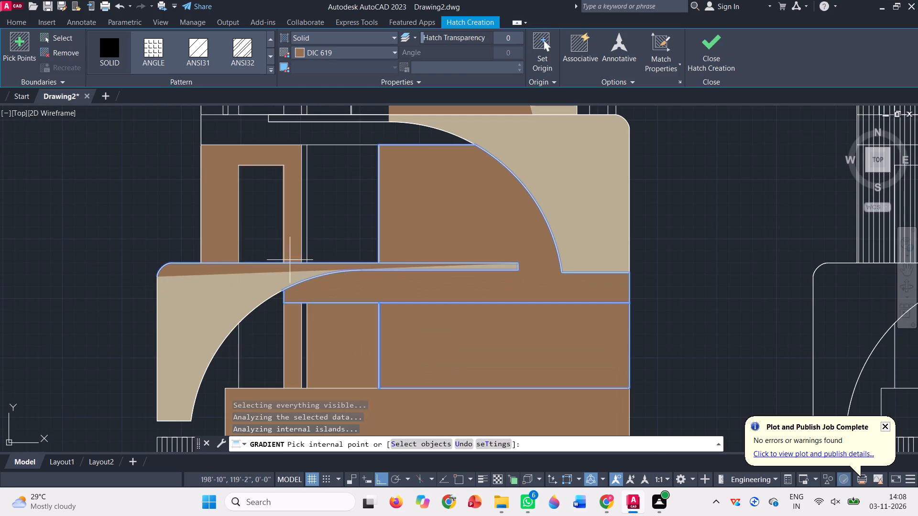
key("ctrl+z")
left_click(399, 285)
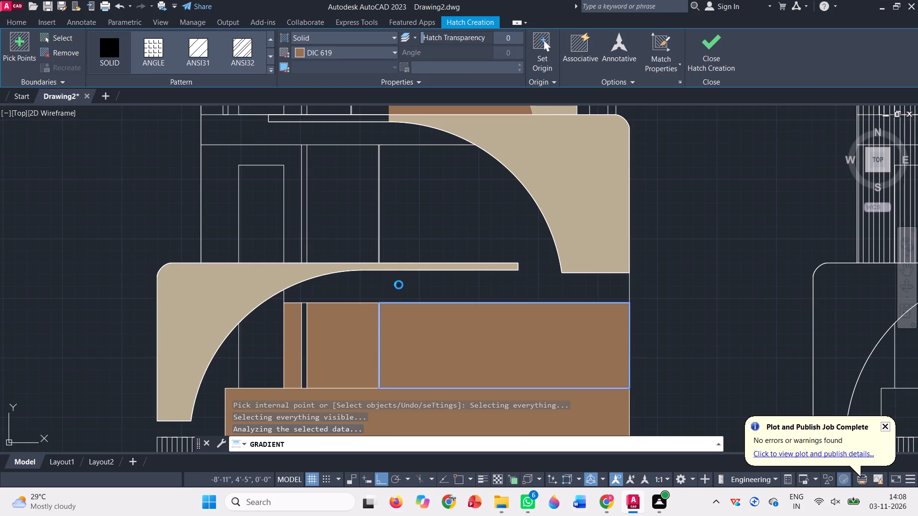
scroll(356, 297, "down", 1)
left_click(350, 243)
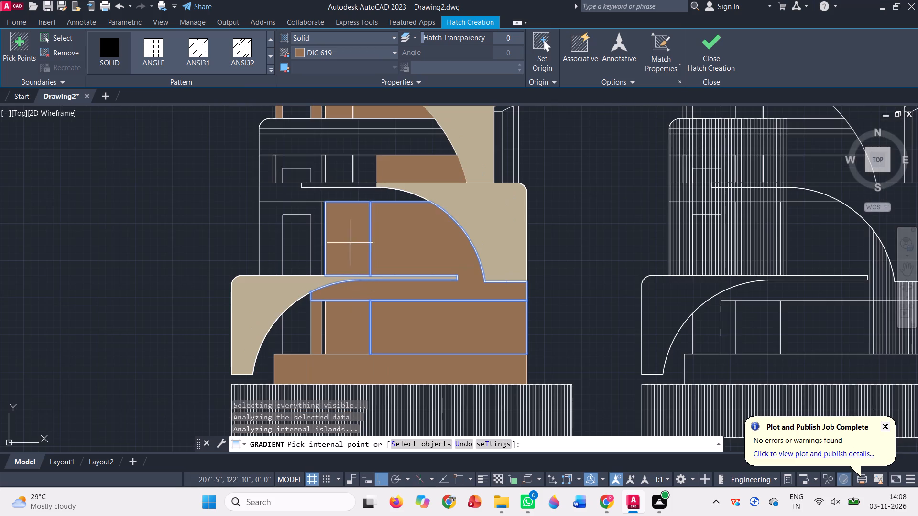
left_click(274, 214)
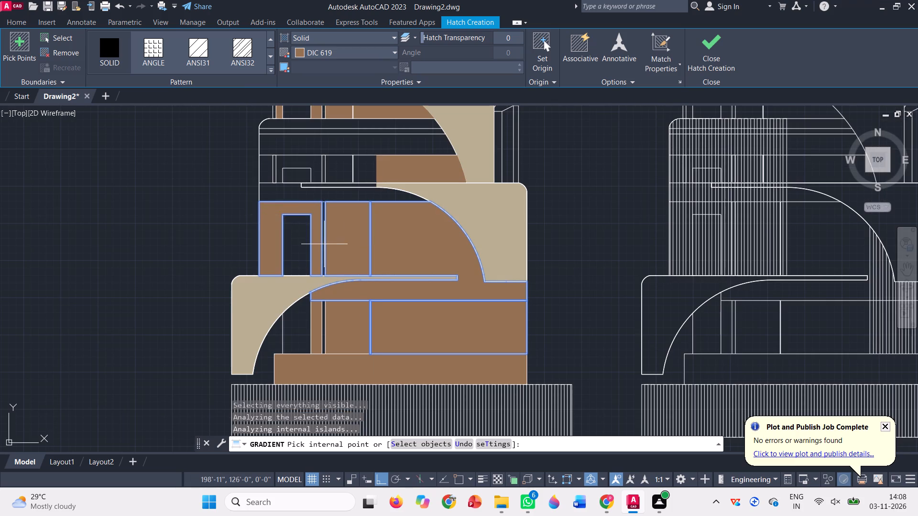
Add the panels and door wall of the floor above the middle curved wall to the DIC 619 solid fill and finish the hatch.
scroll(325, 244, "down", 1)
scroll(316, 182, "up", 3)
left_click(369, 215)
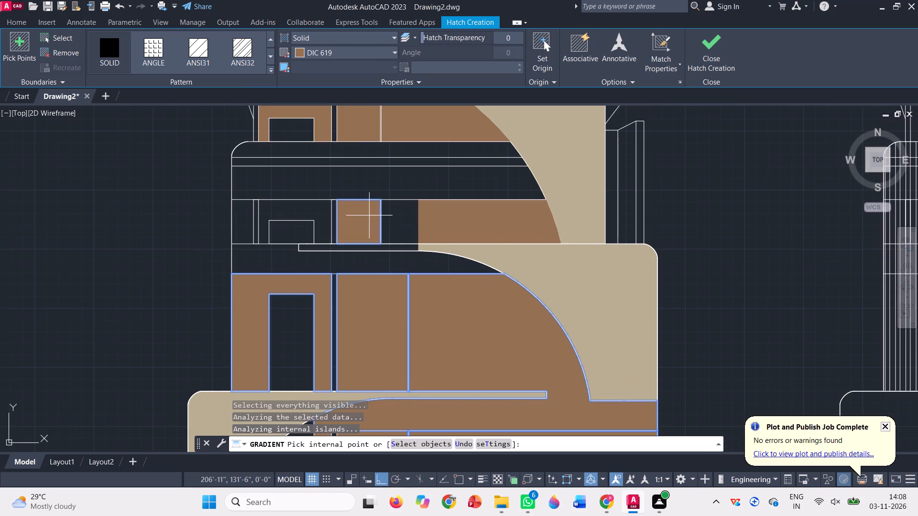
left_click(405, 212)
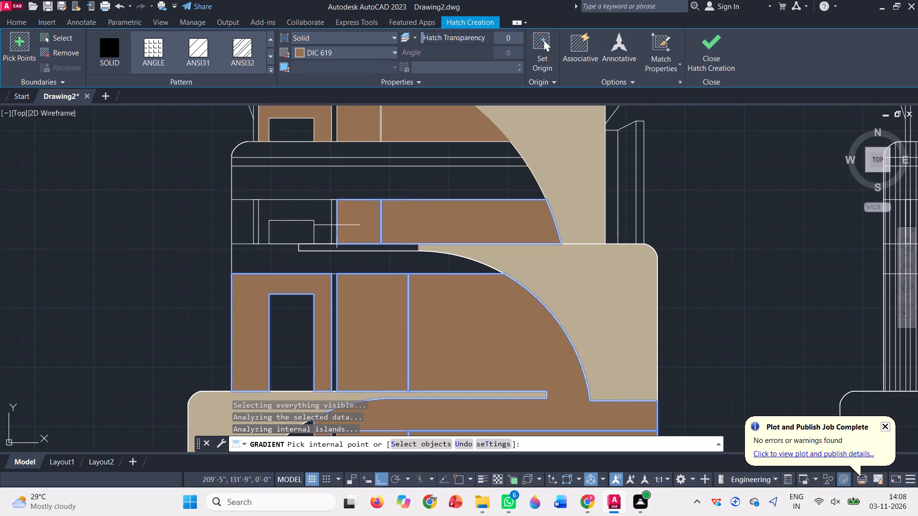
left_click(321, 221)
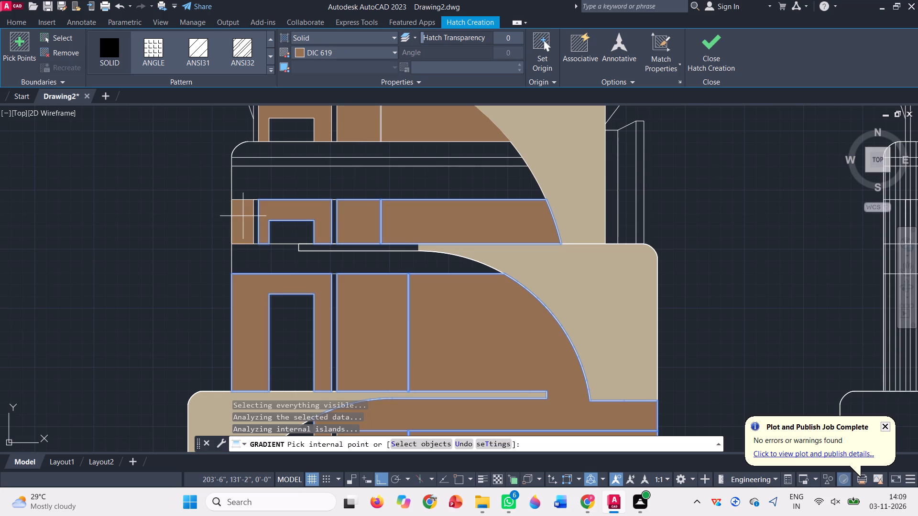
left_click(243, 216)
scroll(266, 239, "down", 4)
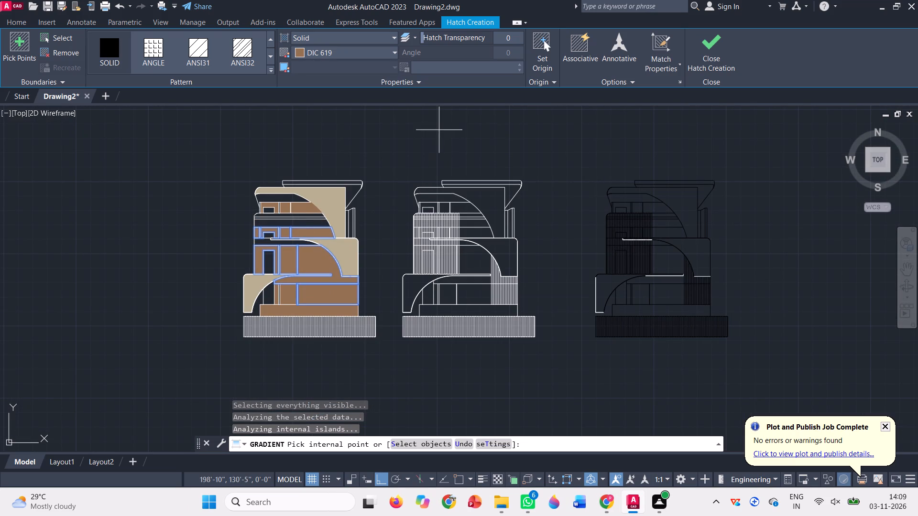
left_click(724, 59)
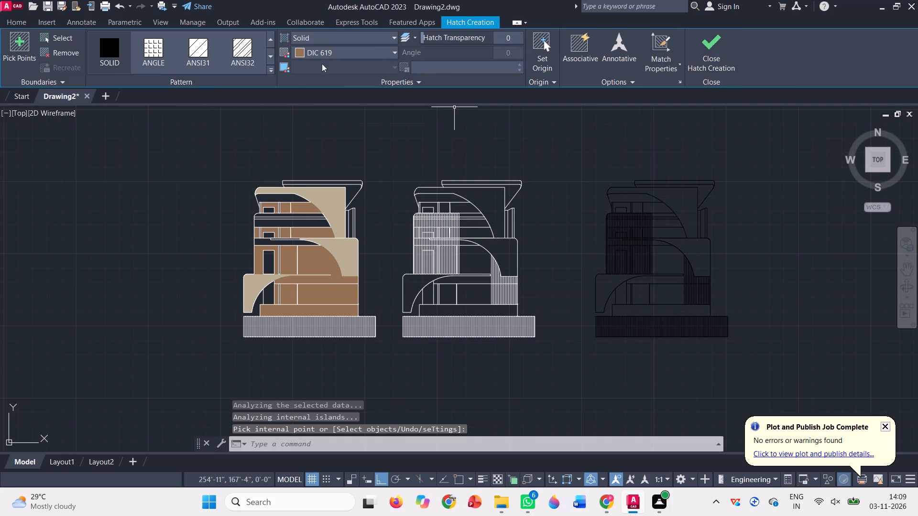
Start a gradient hatch with both colours 99,100,102 and fill the band beneath the leftmost elevation's top curved roof.
left_click(108, 68)
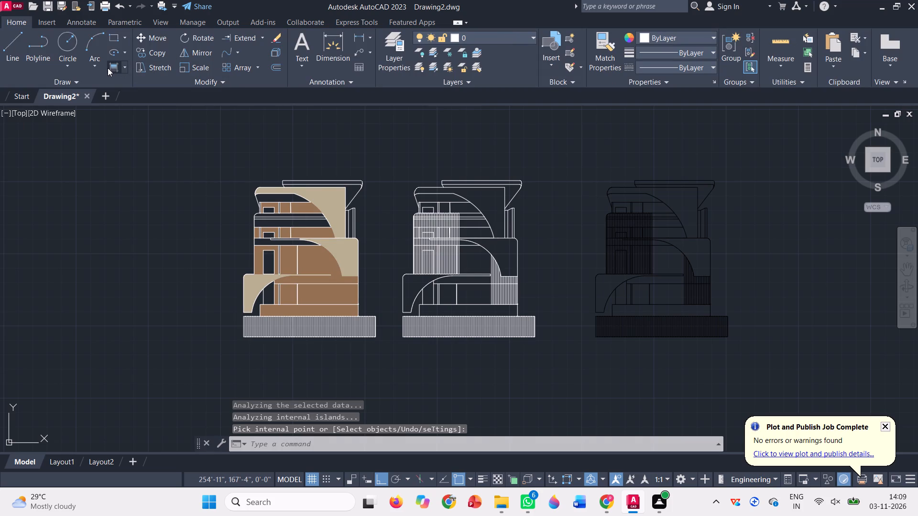
left_click(352, 49)
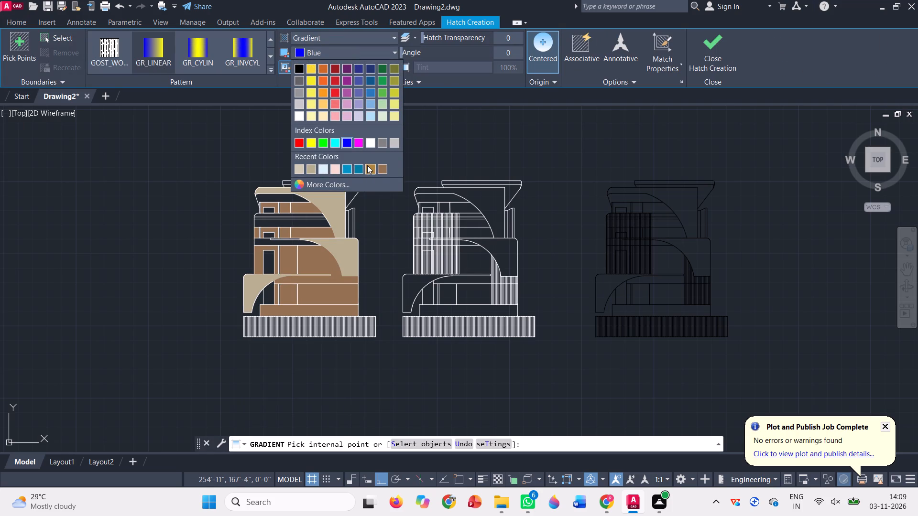
left_click(300, 69)
scroll(286, 193, "up", 4)
scroll(323, 186, "down", 2)
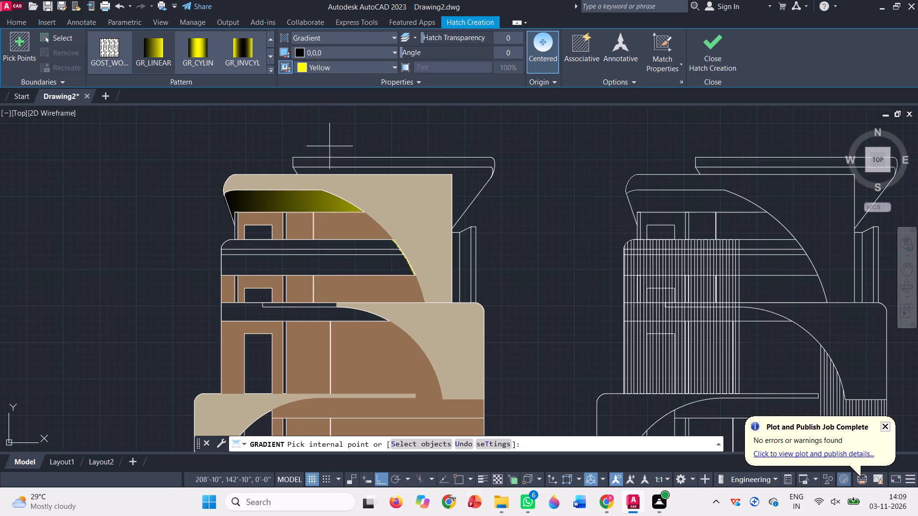
left_click(341, 55)
left_click(296, 82)
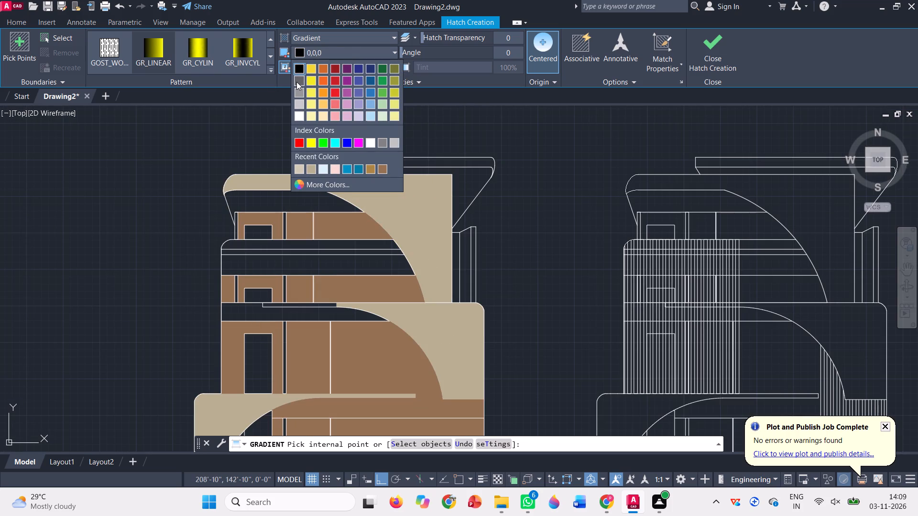
left_click(331, 69)
left_click(304, 94)
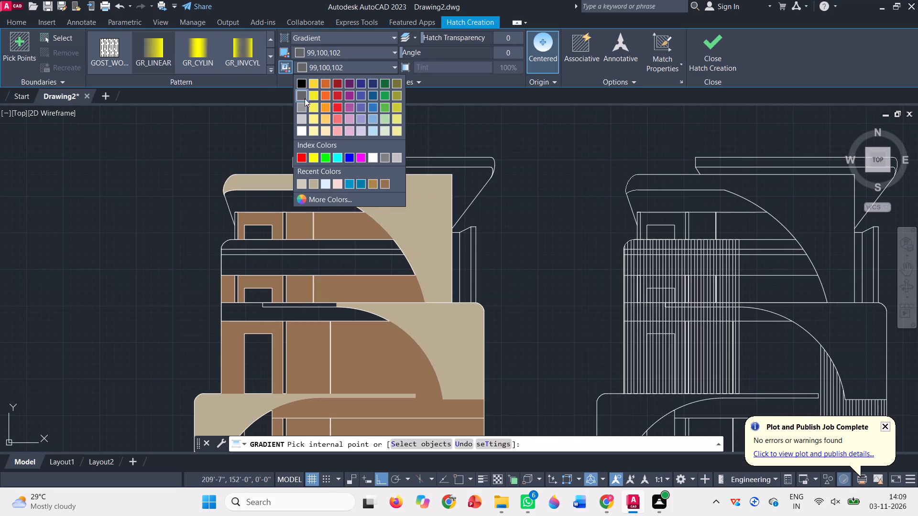
scroll(303, 244, "up", 1)
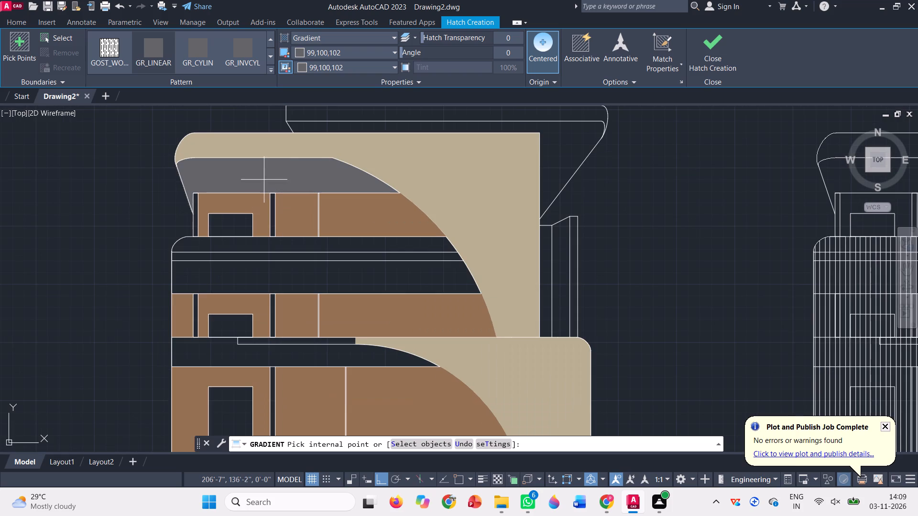
left_click(264, 179)
Add the horizontal bands directly above the upper-floor and middle-floor brown panels to the 99,100,102 gradient fill.
scroll(254, 193, "down", 1)
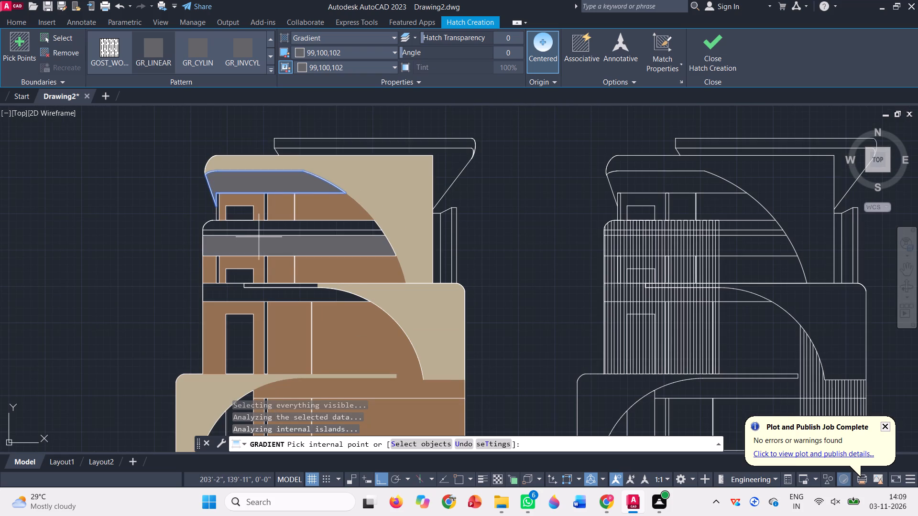
left_click(259, 237)
scroll(259, 237, "down", 2)
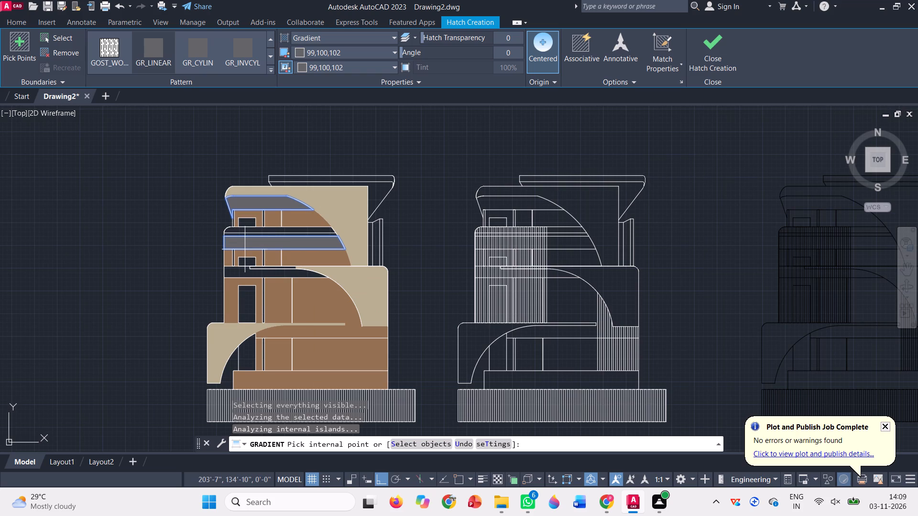
scroll(272, 228, "down", 1)
scroll(274, 253, "up", 3)
left_click(251, 263)
scroll(292, 214, "down", 2)
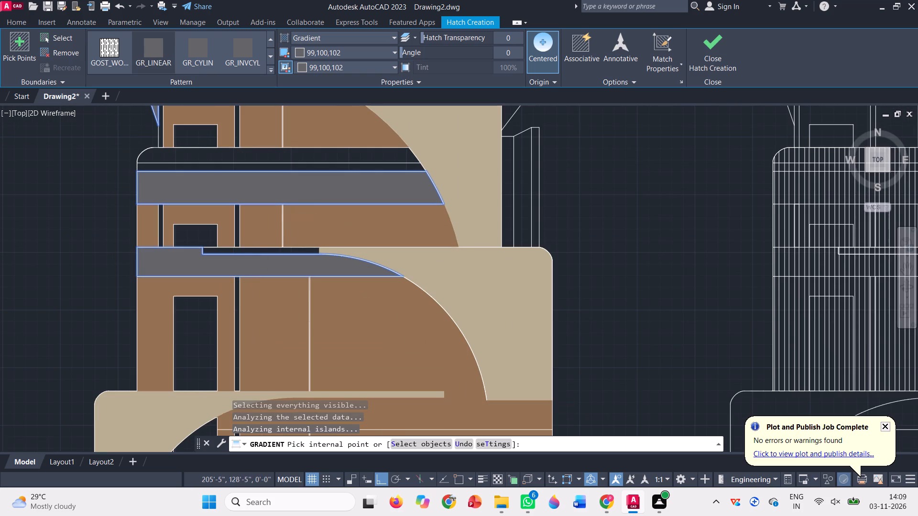
Try to add the band beneath the lower curved slab to the 99,100,102 gradient fill, and finish the hatch.
scroll(292, 214, "down", 2)
scroll(271, 259, "up", 3)
left_click(348, 273)
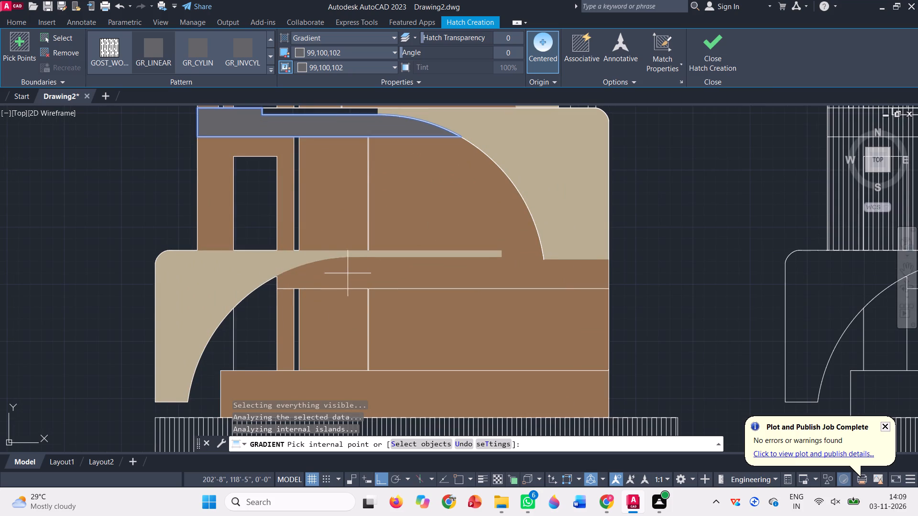
left_click(577, 276)
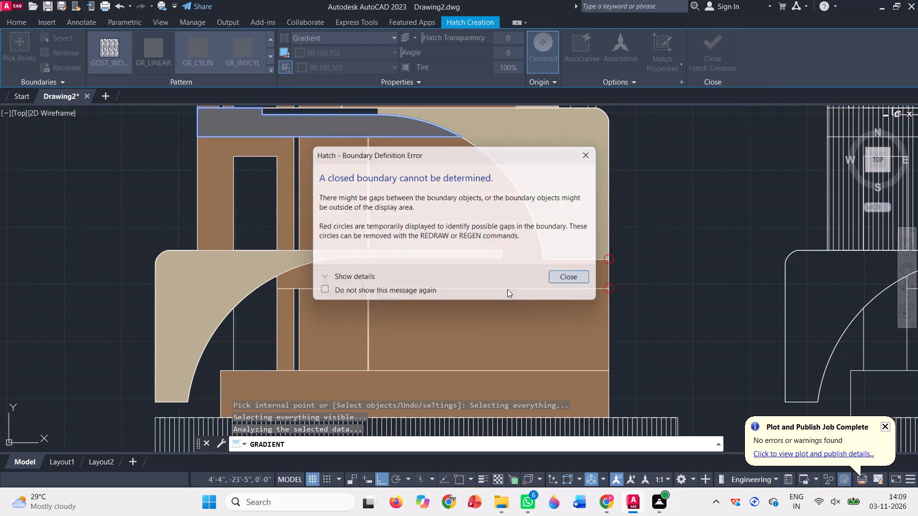
scroll(452, 289, "down", 2)
scroll(405, 284, "down", 3)
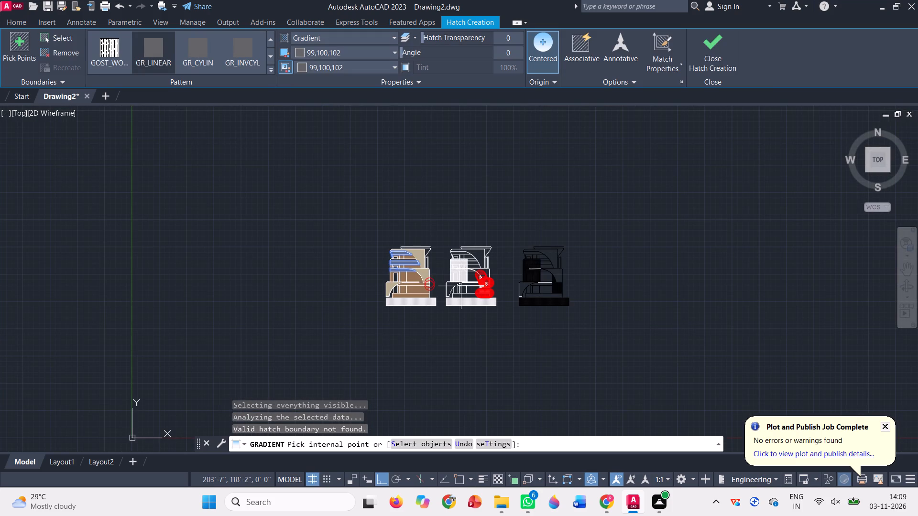
scroll(440, 288, "up", 3)
left_click(712, 48)
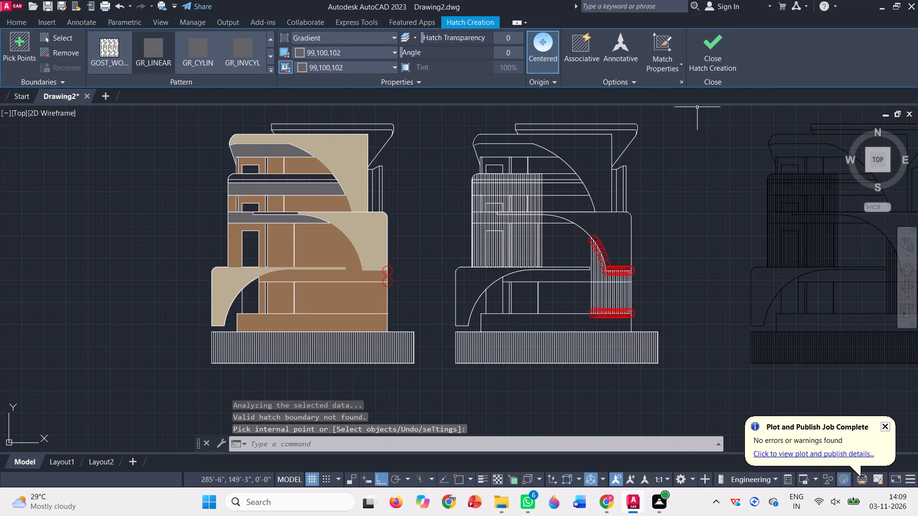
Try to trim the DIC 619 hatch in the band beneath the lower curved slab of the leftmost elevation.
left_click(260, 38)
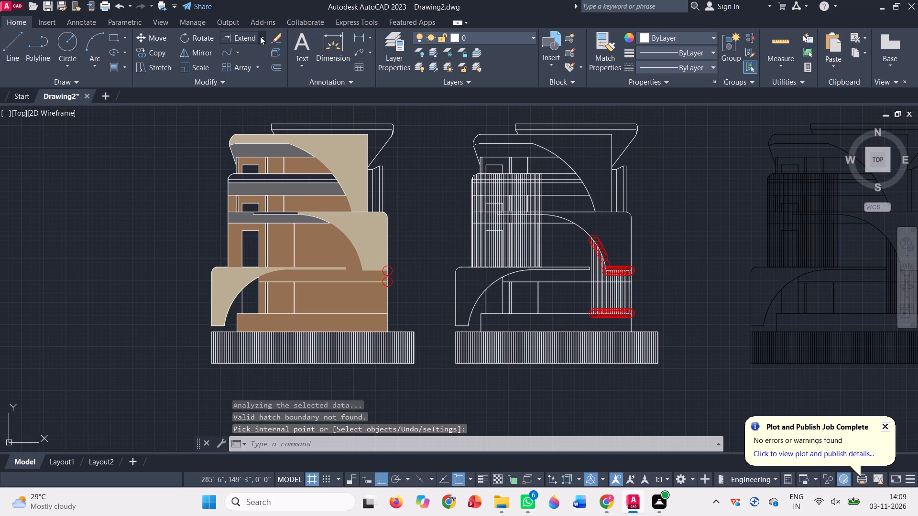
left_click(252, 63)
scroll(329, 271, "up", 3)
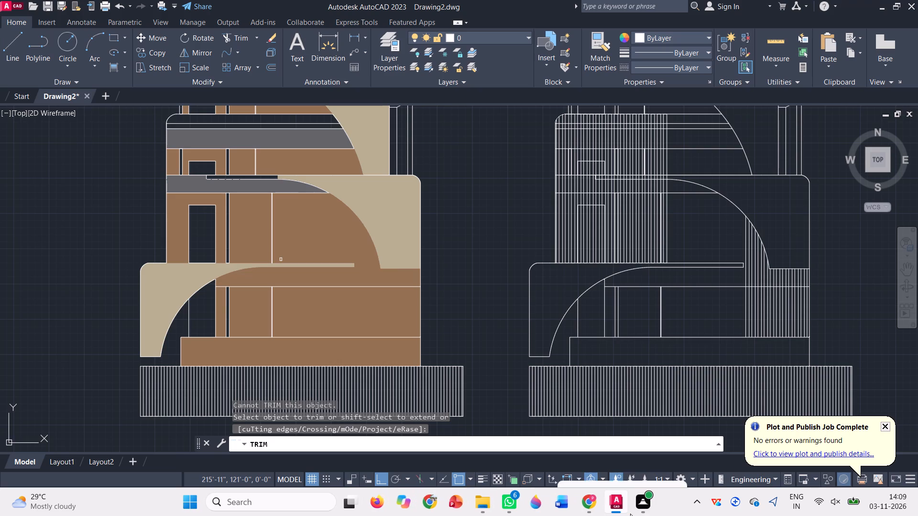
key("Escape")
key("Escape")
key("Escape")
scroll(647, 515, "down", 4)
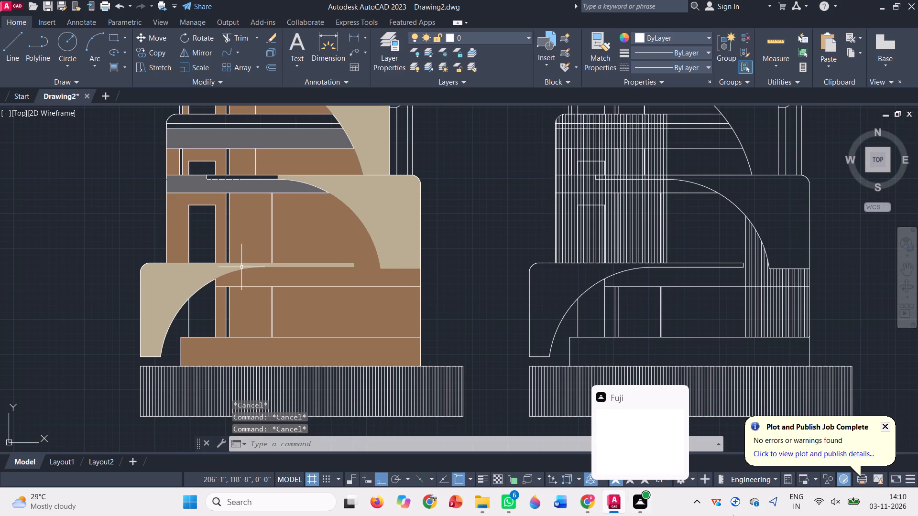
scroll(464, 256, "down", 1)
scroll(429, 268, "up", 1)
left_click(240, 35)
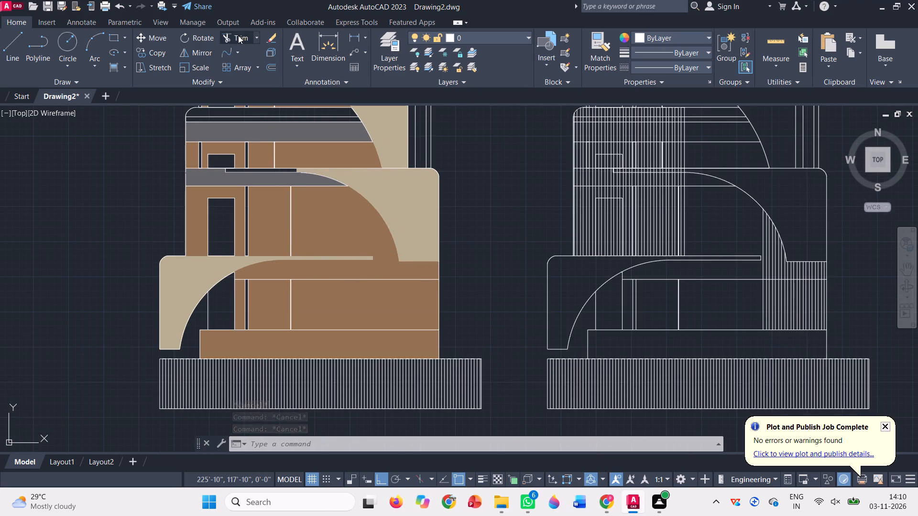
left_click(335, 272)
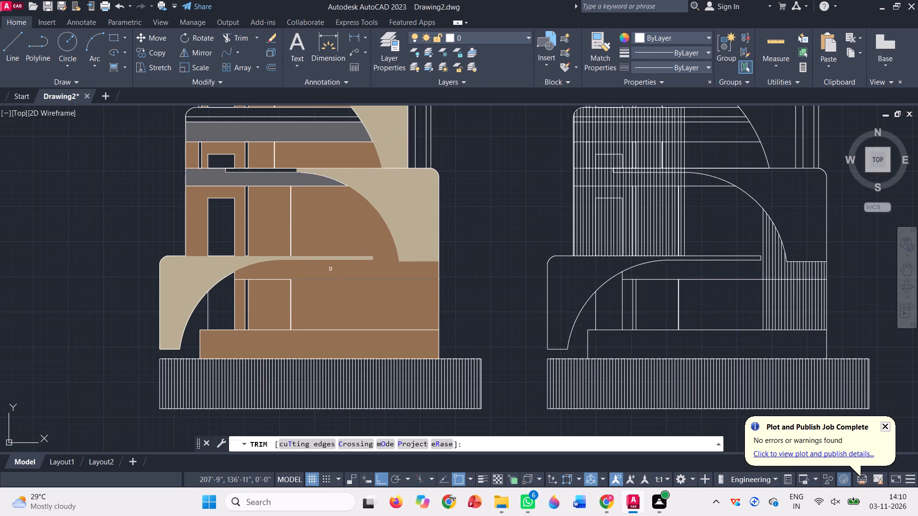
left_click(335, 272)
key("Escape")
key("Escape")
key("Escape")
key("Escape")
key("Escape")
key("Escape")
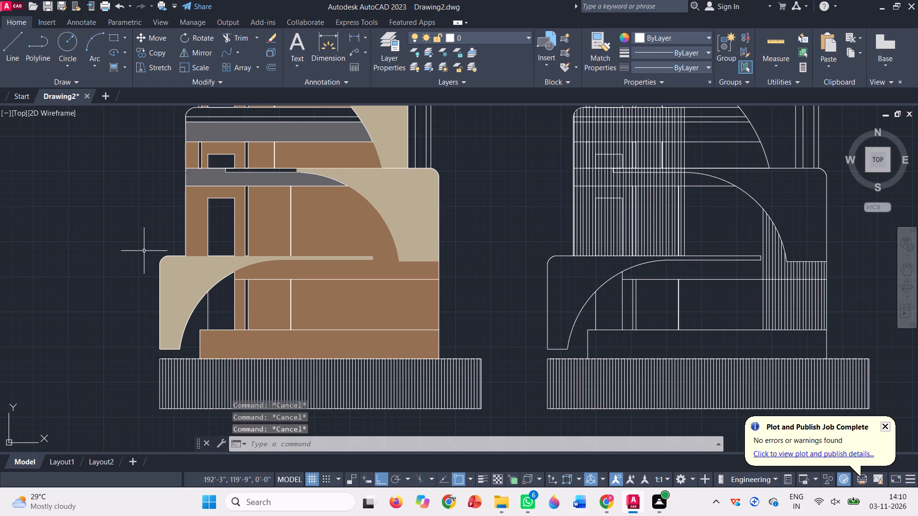
Erase the DIC 619 hatch covering the upper-floor and middle-floor panels, the band under the lower slab and the ground-floor wide panel.
scroll(144, 283, "down", 2)
scroll(169, 294, "up", 2)
left_click(227, 279)
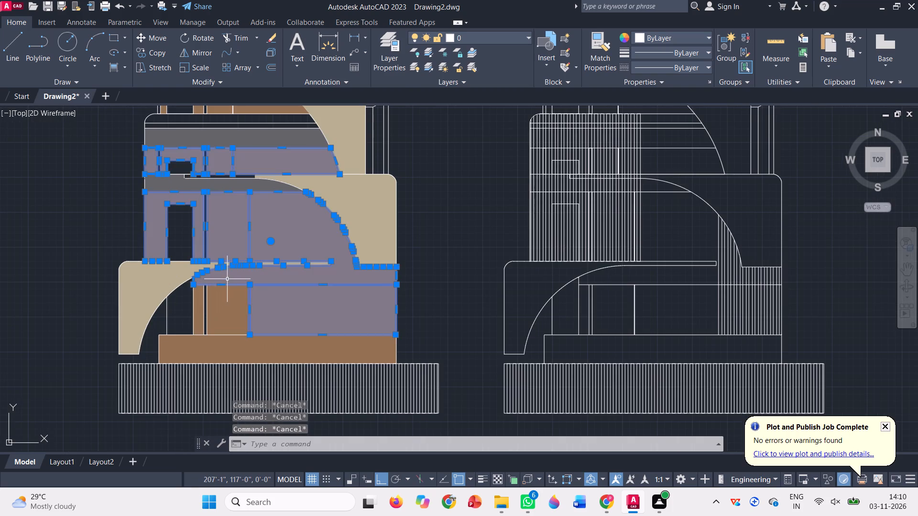
scroll(250, 310, "down", 2)
key("Delete")
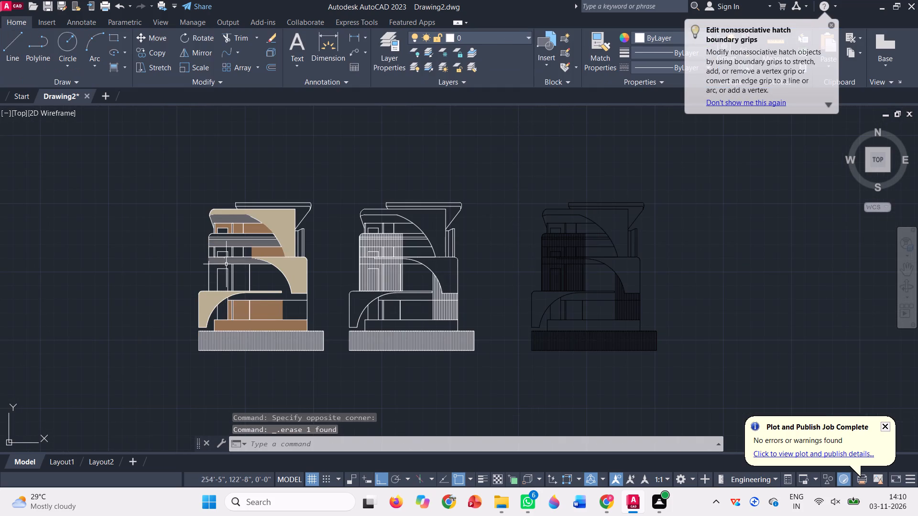
Fill the middle curved wall and its thin slab on the leftmost elevation with a solid hatch in colour 207,201,180.
scroll(226, 263, "up", 2)
scroll(295, 247, "up", 3)
scroll(295, 247, "down", 2)
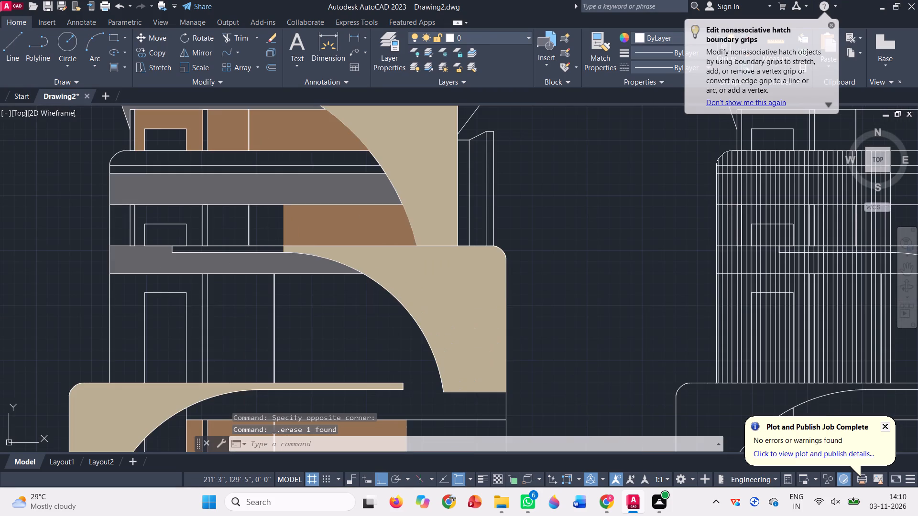
left_click(115, 69)
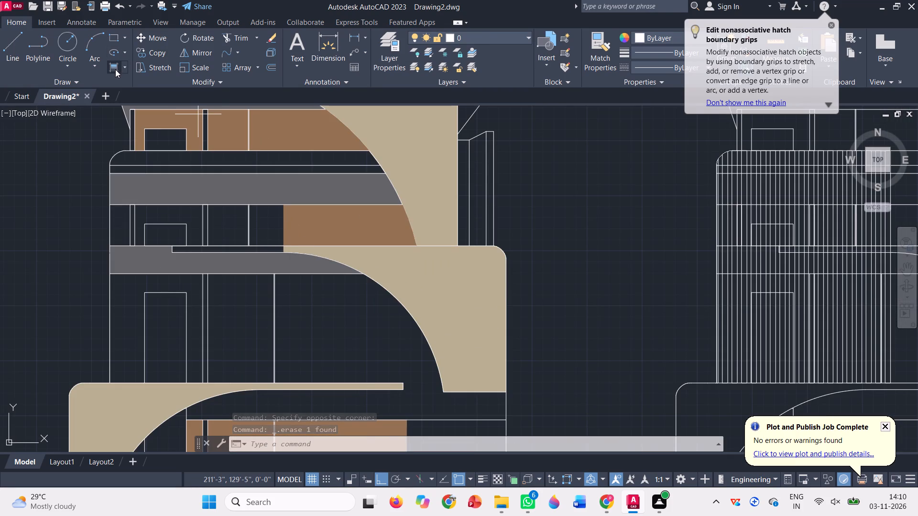
left_click(328, 41)
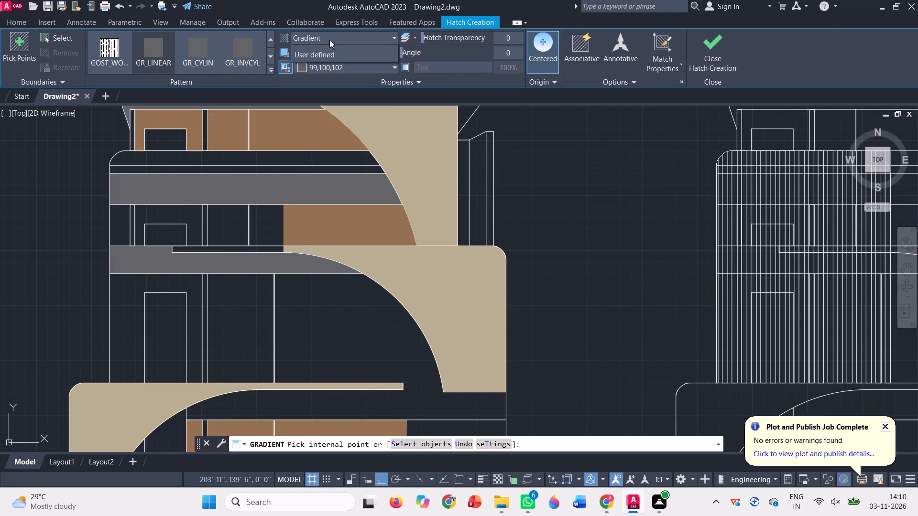
left_click(321, 52)
left_click(322, 53)
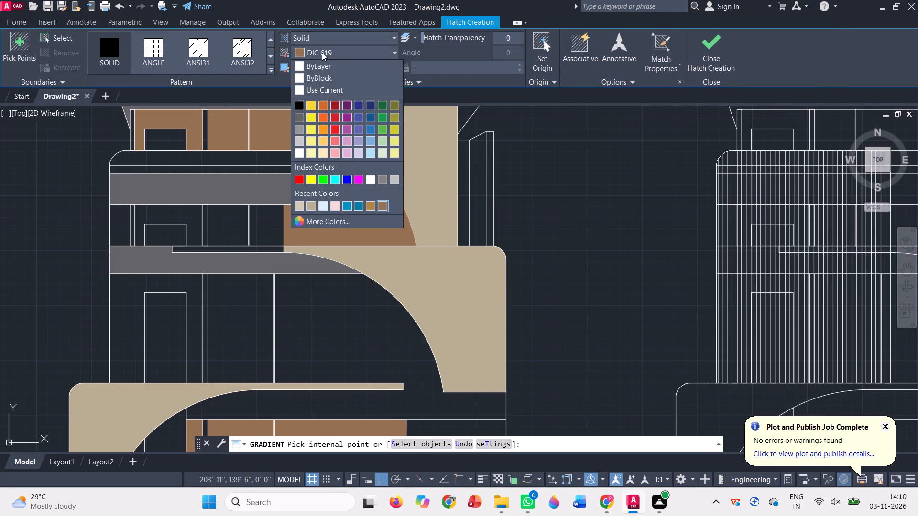
left_click(300, 209)
scroll(279, 245, "up", 3)
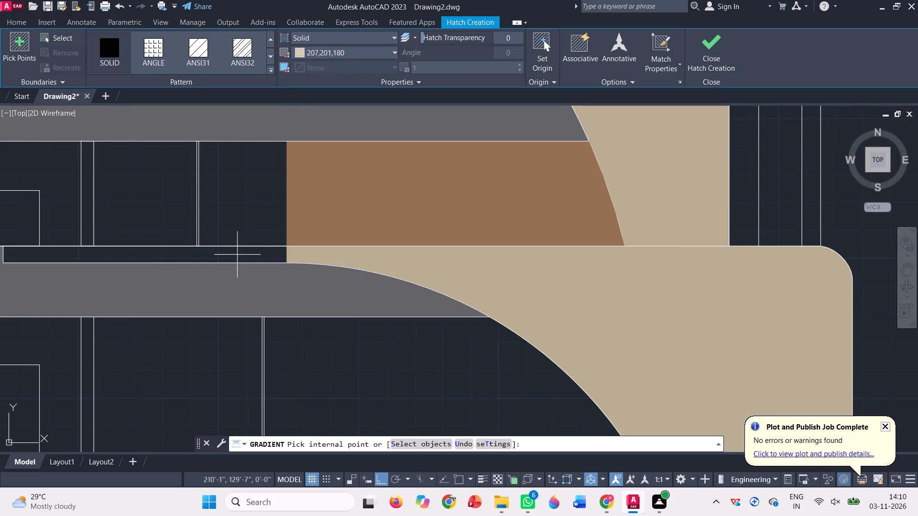
left_click(237, 255)
scroll(267, 257, "down", 3)
scroll(319, 266, "down", 2)
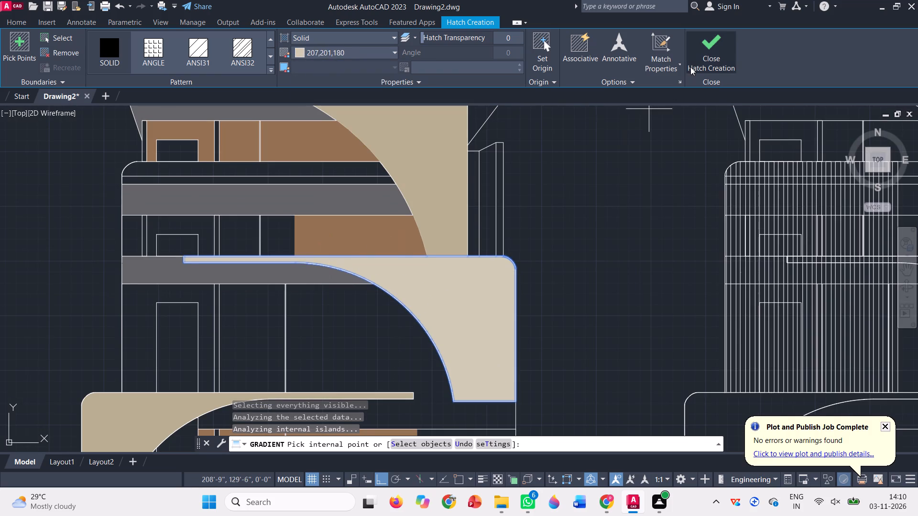
left_click(710, 56)
scroll(229, 318, "down", 1)
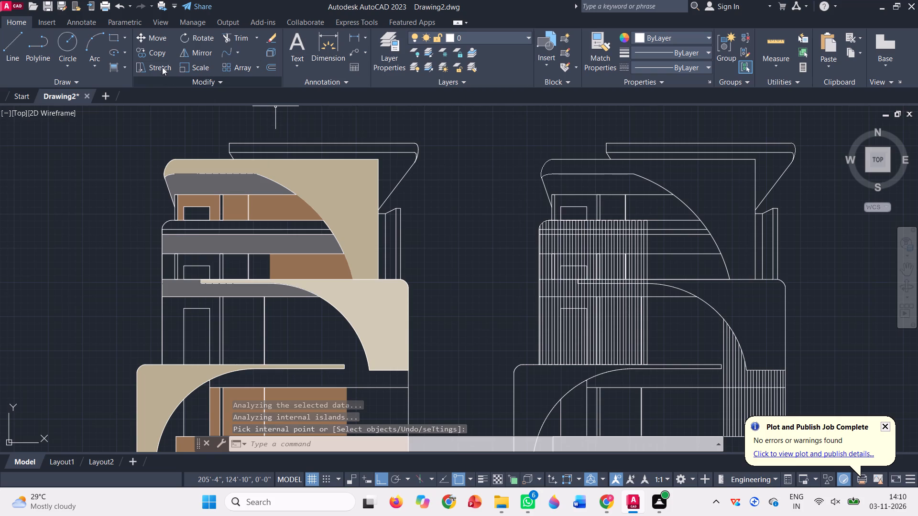
Fill the panels between the two lower grey bands of the leftmost elevation with a solid DIC 619 hatch, leaving the window opening empty.
left_click(113, 69)
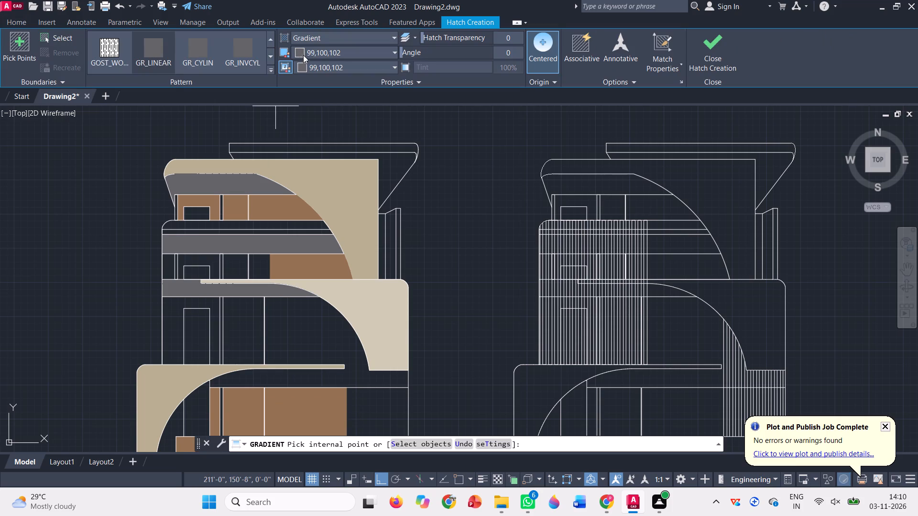
left_click(313, 37)
left_click(316, 54)
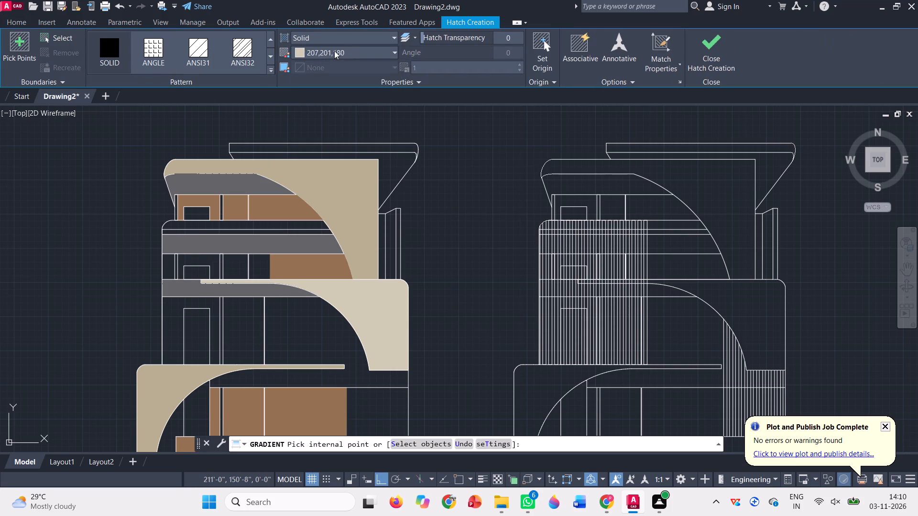
left_click(334, 51)
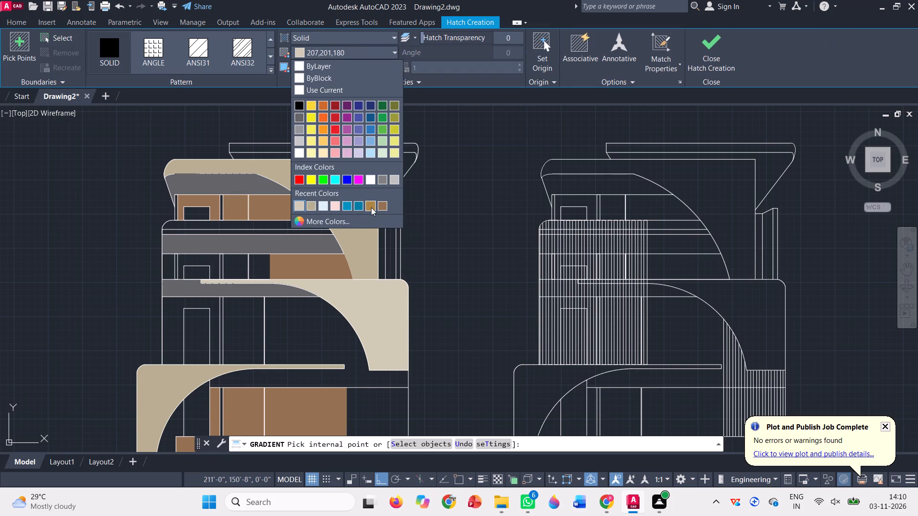
left_click(371, 207)
scroll(221, 286, "up", 3)
left_click(340, 224)
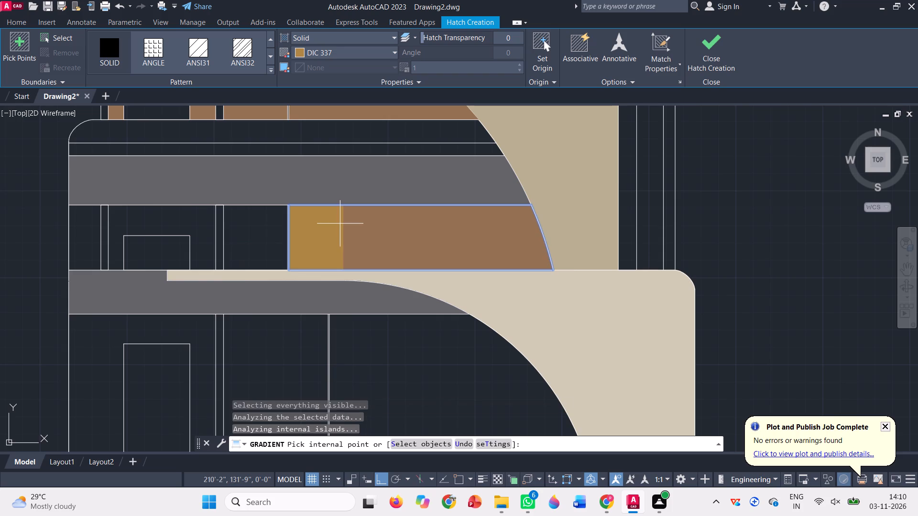
left_click(342, 54)
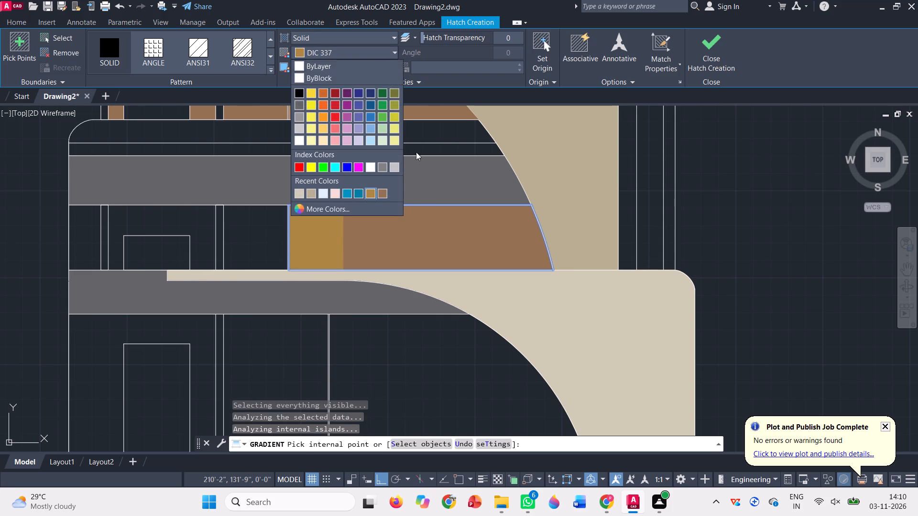
left_click(384, 192)
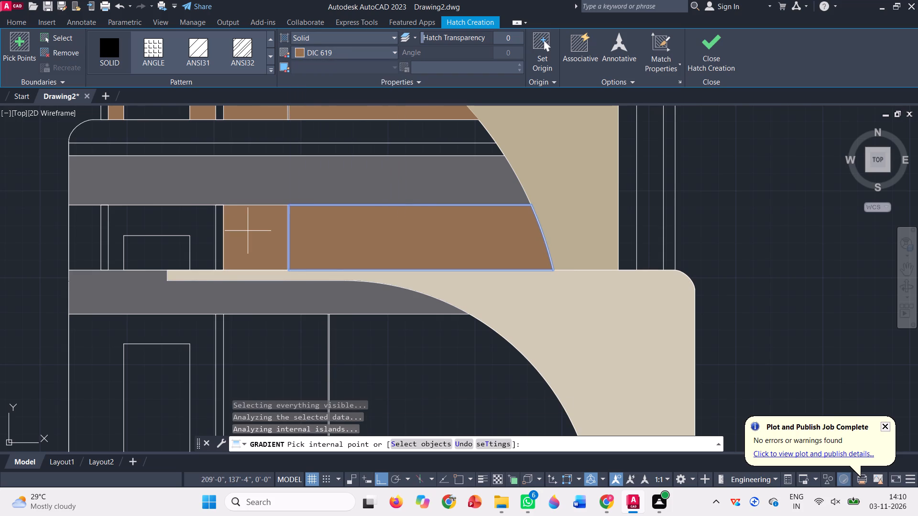
left_click(248, 231)
left_click(197, 228)
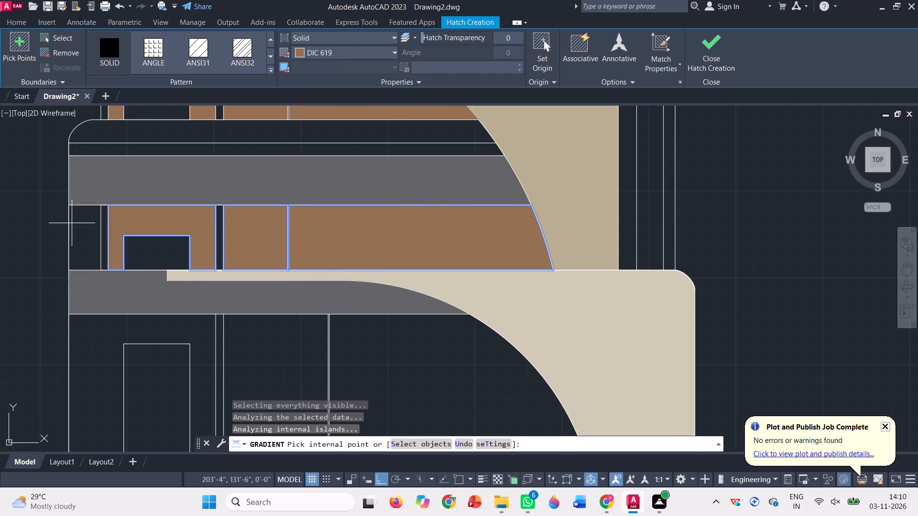
left_click(75, 227)
Add the panels around the door beneath the lowest grey band to the DIC 619 fill, and try adding the adjoining area under the arch.
scroll(187, 195, "down", 3)
left_click(137, 287)
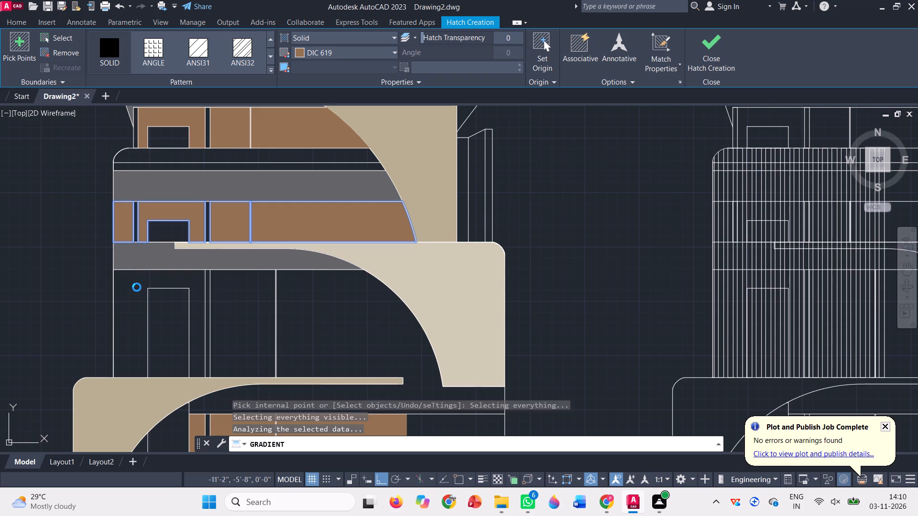
left_click(246, 325)
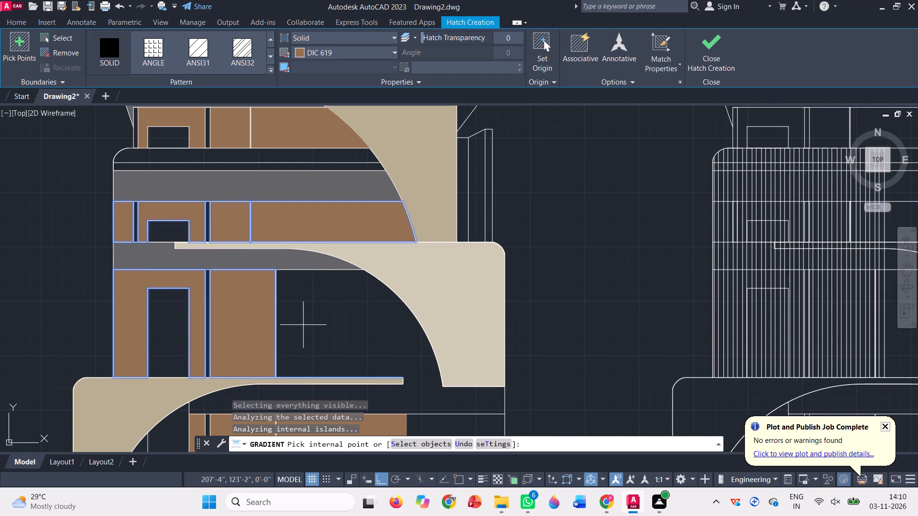
left_click(327, 327)
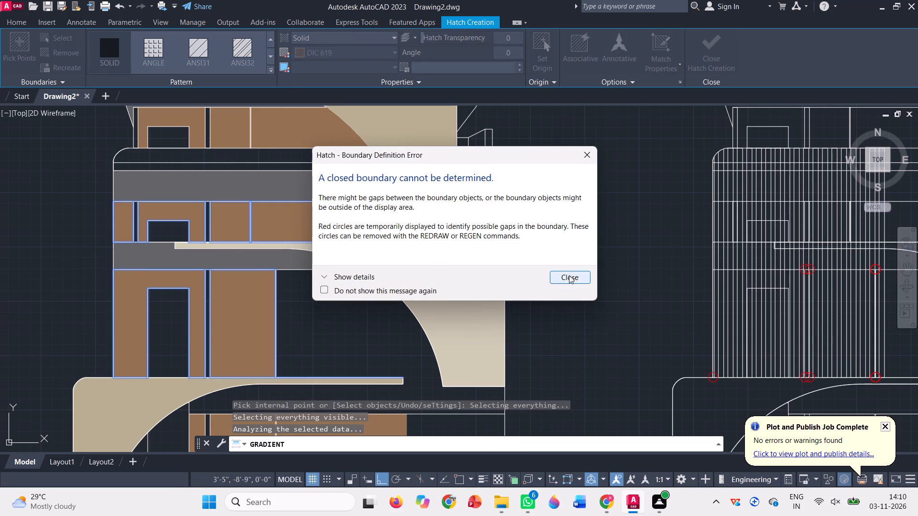
left_click(569, 275)
Add the ground-floor wide panel, the plinth and the ribbed base strip to the DIC 619 fill, and finish the hatch.
scroll(230, 201, "down", 3)
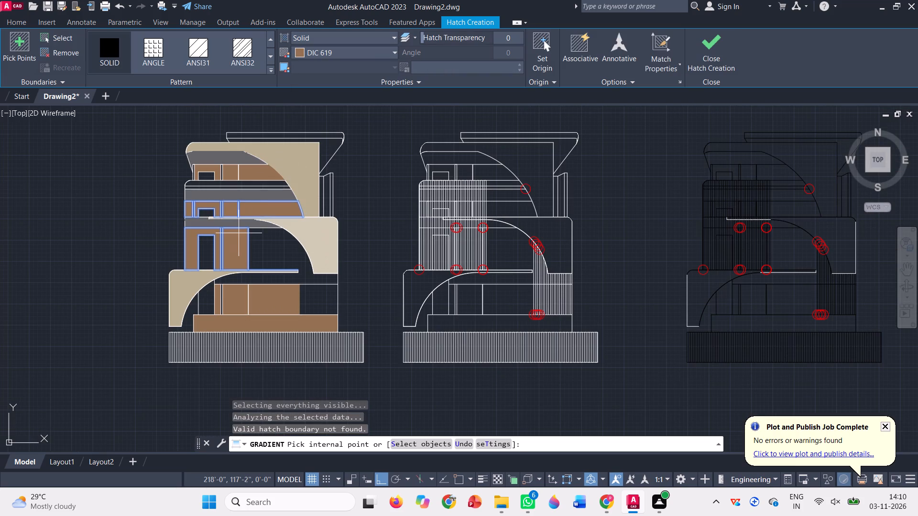
scroll(245, 246, "up", 2)
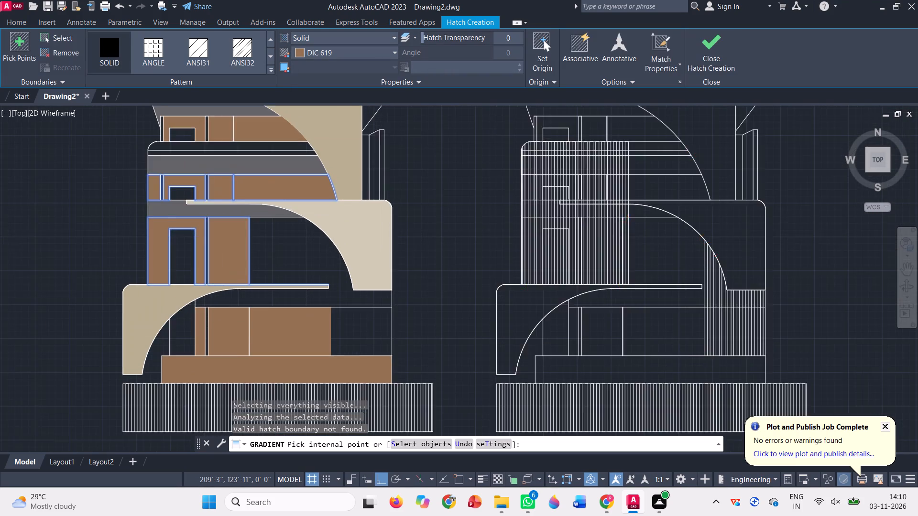
left_click(415, 381)
scroll(379, 321, "down", 2)
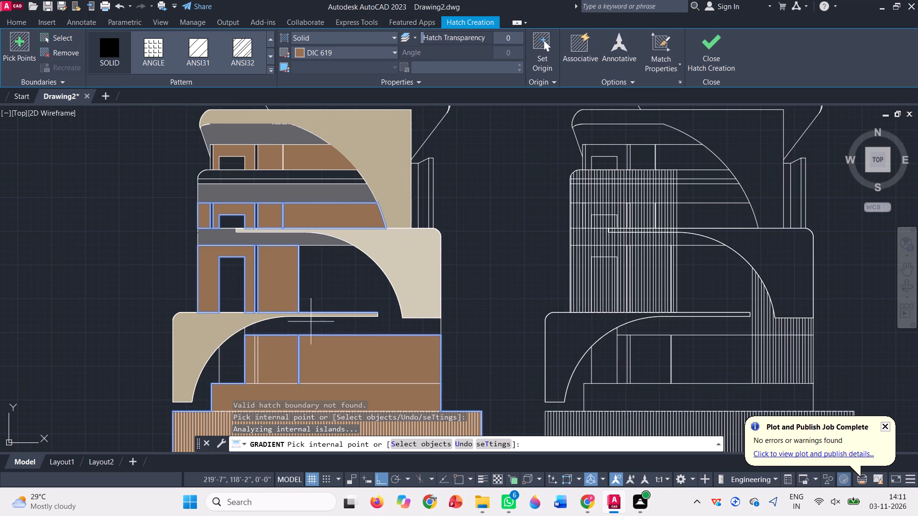
key("Escape")
Draw a horizontal line about 8'-5" long from the lower corner of the bottom curved slab's end to just past the outer wall edge.
key("l")
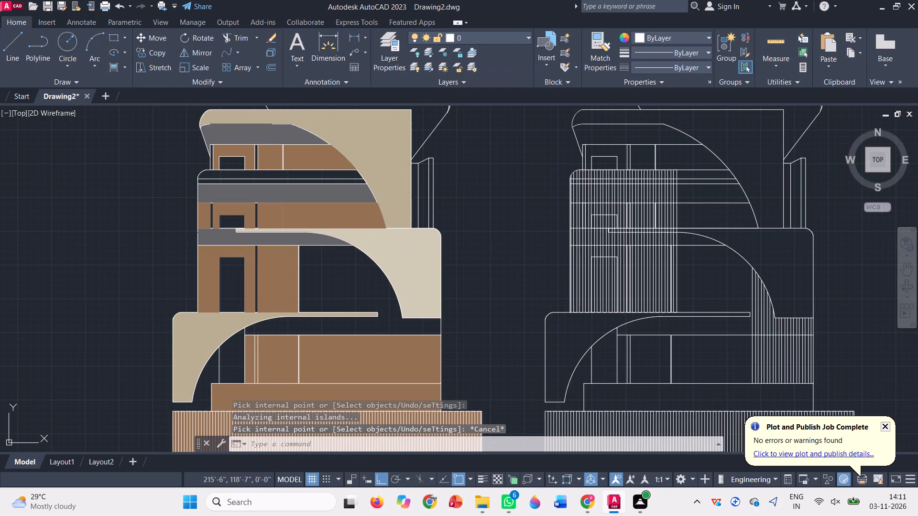
key("Return")
scroll(374, 313, "up", 3)
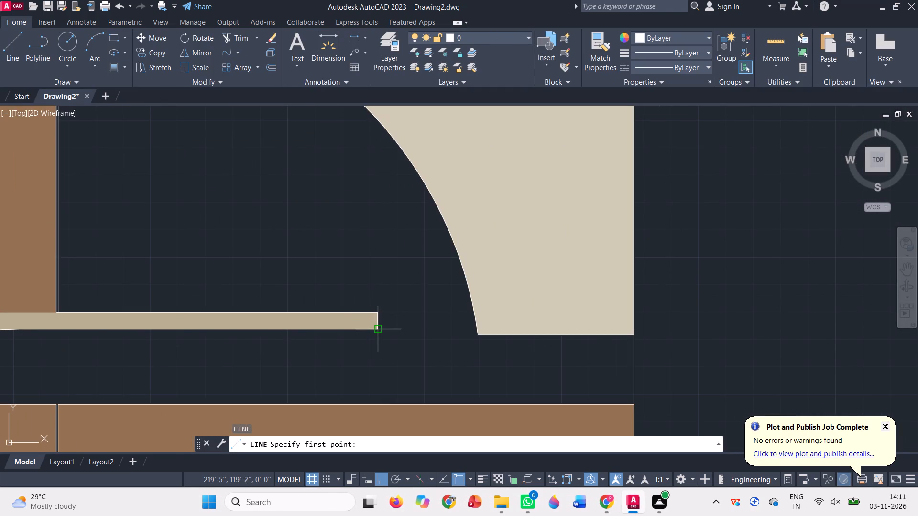
left_click(378, 331)
scroll(251, 367, "down", 2)
scroll(400, 363, "up", 3)
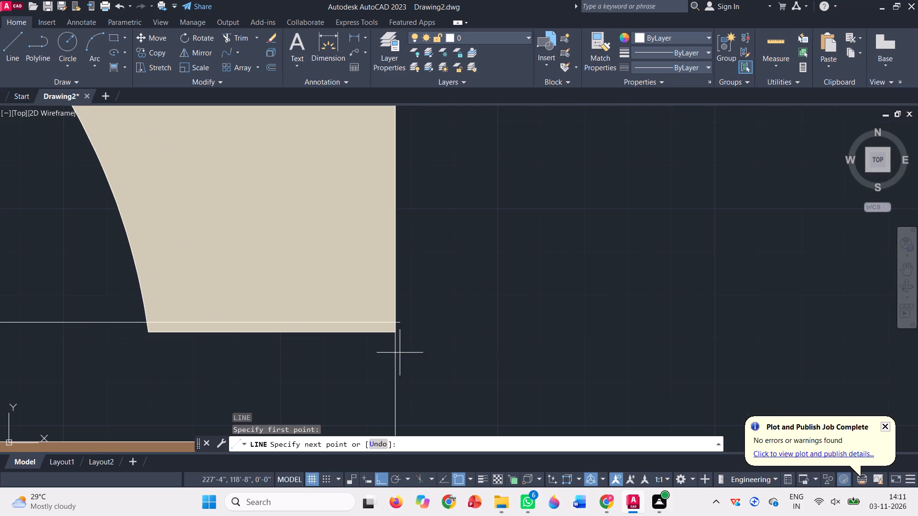
scroll(427, 324, "down", 2)
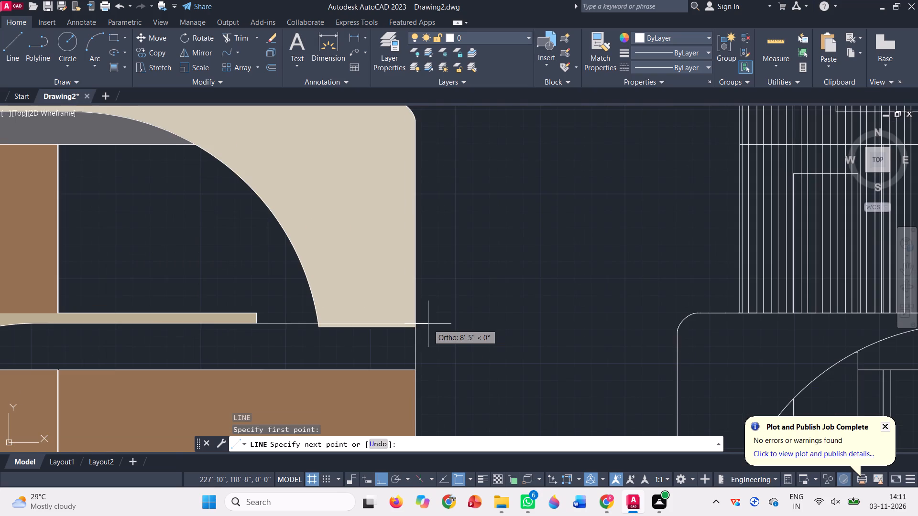
left_click(428, 324)
key("space")
scroll(468, 339, "down", 1)
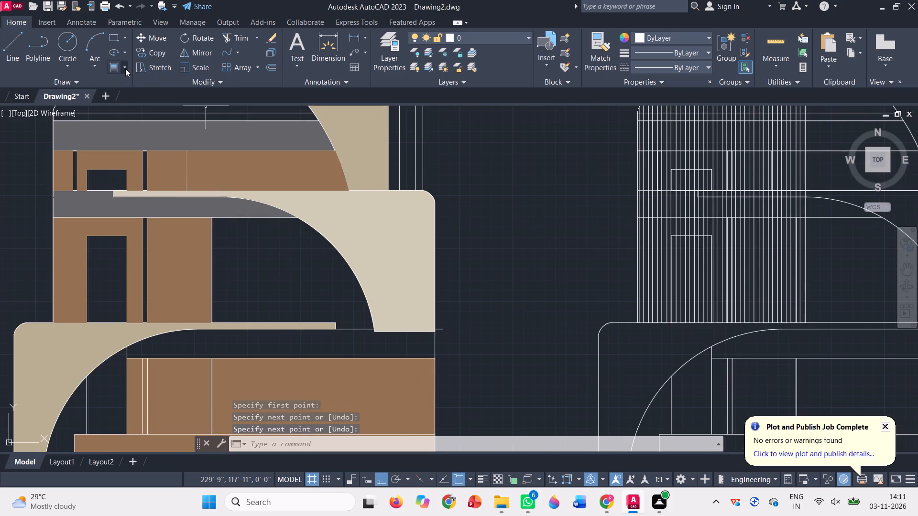
Fill the area under the middle curved wall's arch with a solid DIC 619 hatch, undoing the first pick and repicking the area.
left_click(113, 66)
left_click(313, 36)
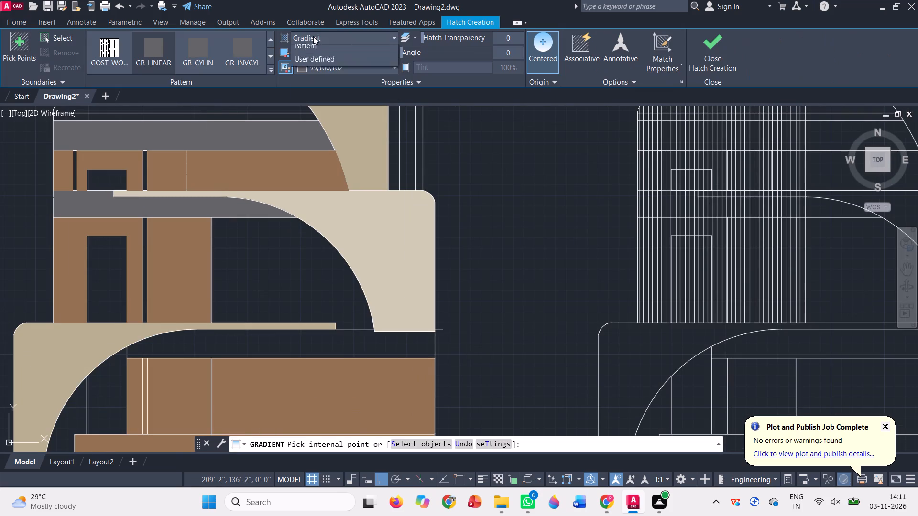
left_click(316, 48)
left_click(272, 306)
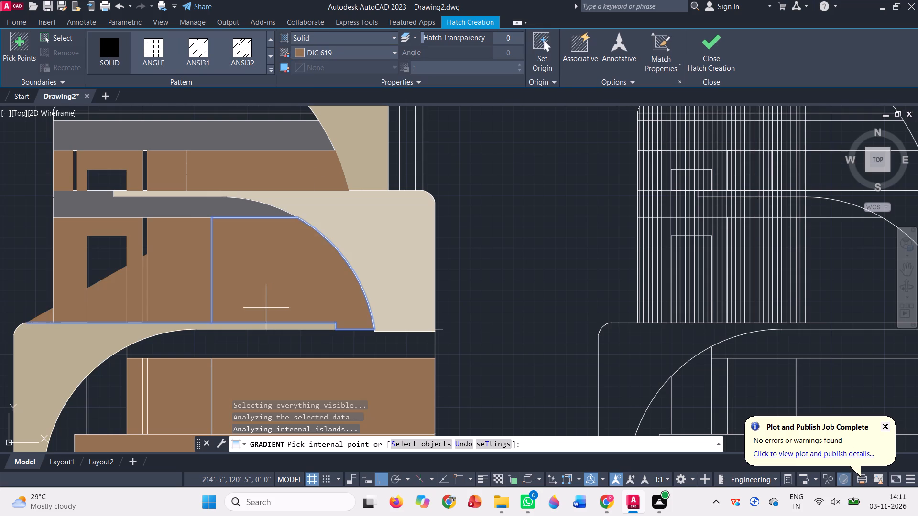
scroll(503, 218, "down", 1)
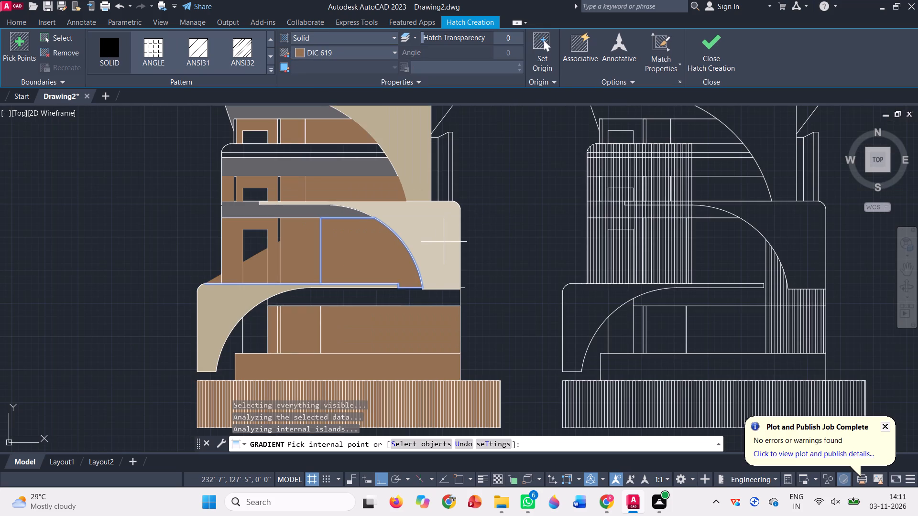
key("ctrl+z")
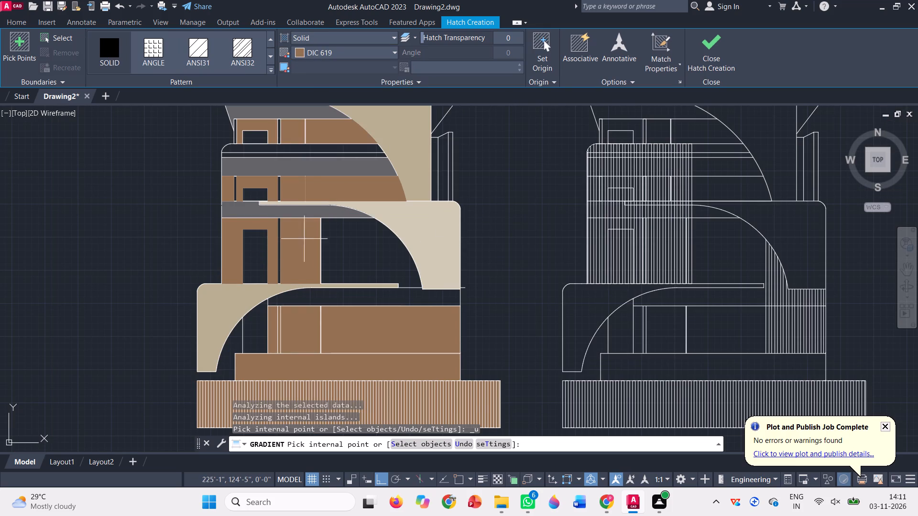
left_click(350, 241)
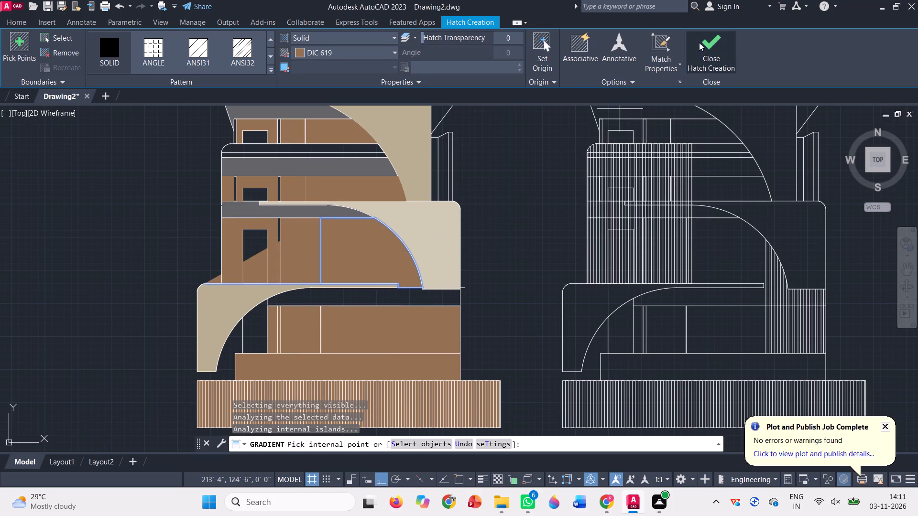
left_click(717, 44)
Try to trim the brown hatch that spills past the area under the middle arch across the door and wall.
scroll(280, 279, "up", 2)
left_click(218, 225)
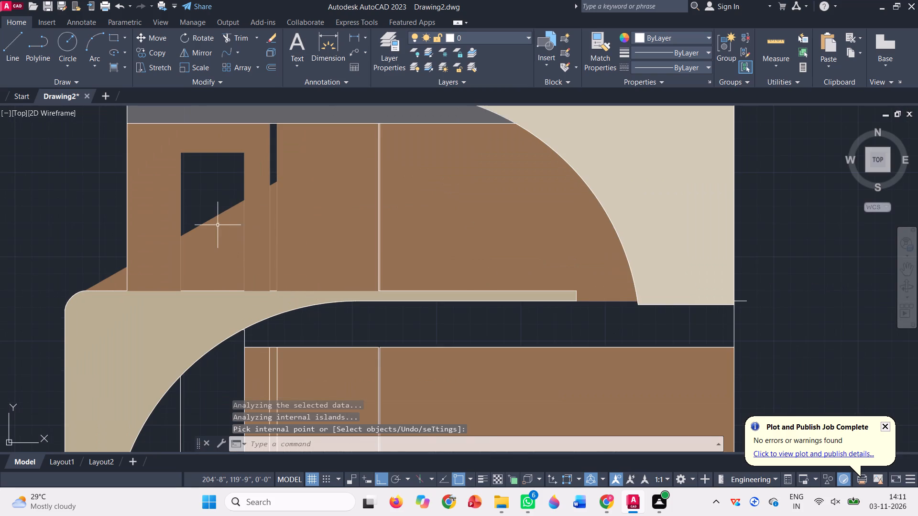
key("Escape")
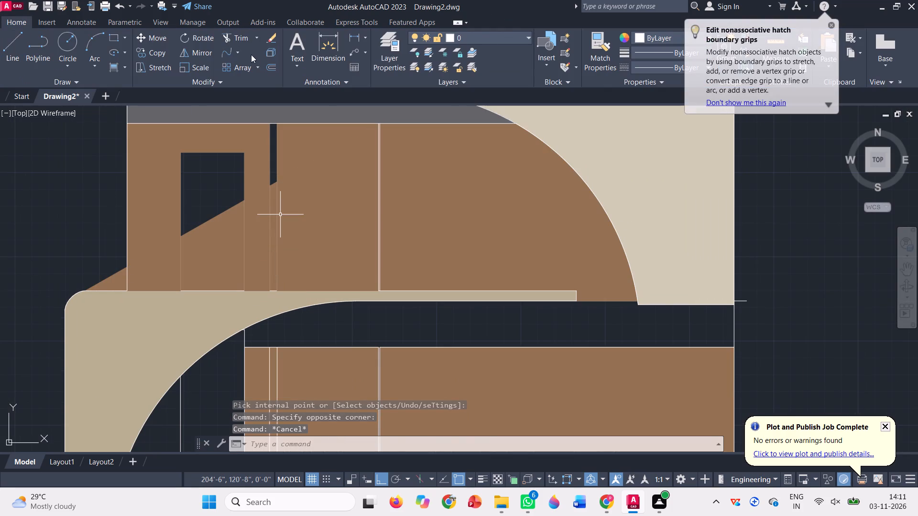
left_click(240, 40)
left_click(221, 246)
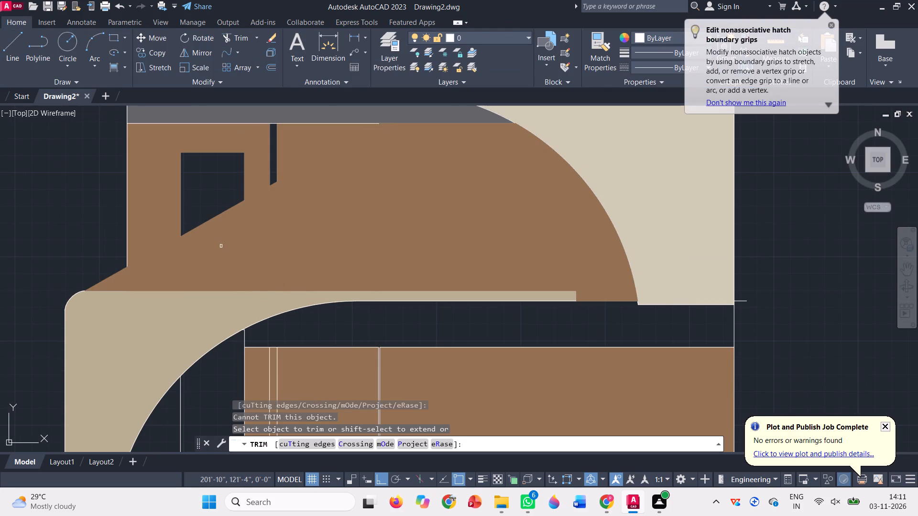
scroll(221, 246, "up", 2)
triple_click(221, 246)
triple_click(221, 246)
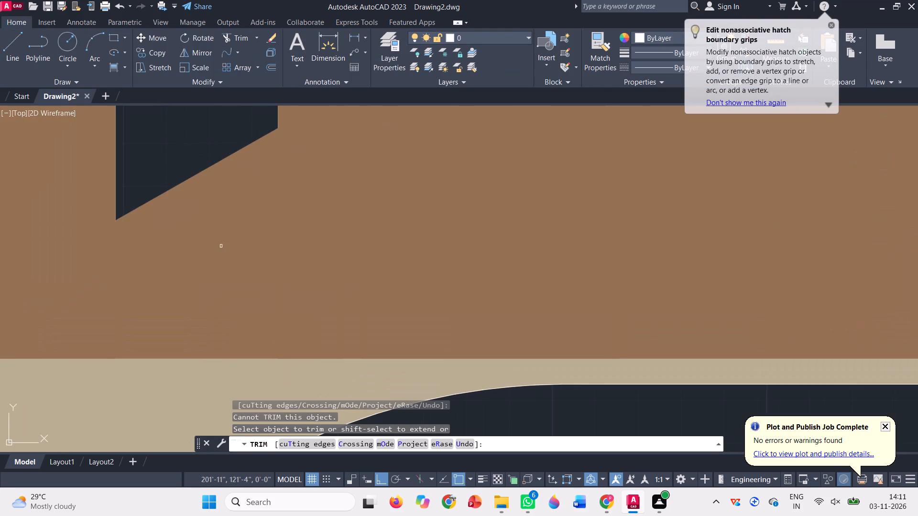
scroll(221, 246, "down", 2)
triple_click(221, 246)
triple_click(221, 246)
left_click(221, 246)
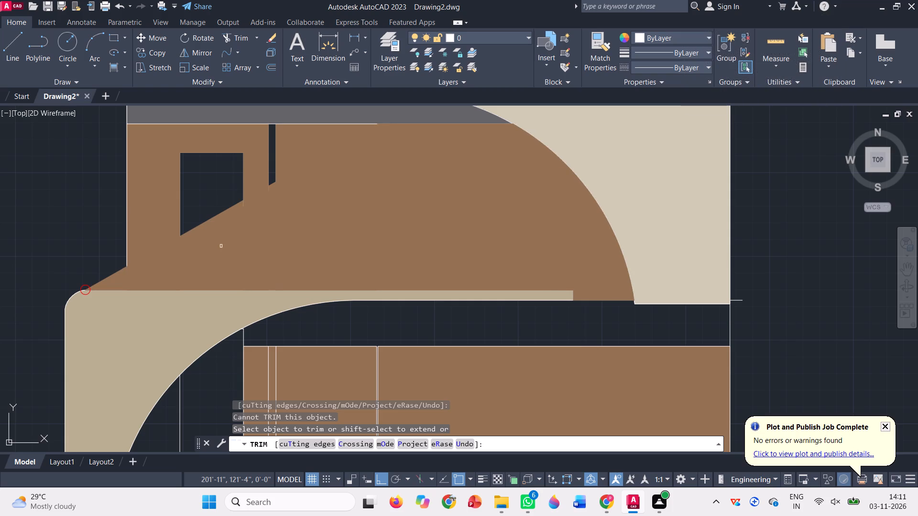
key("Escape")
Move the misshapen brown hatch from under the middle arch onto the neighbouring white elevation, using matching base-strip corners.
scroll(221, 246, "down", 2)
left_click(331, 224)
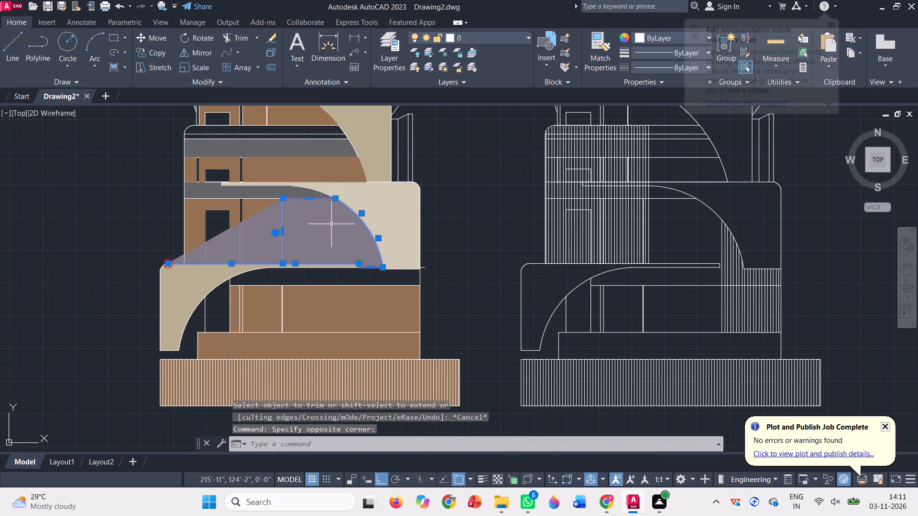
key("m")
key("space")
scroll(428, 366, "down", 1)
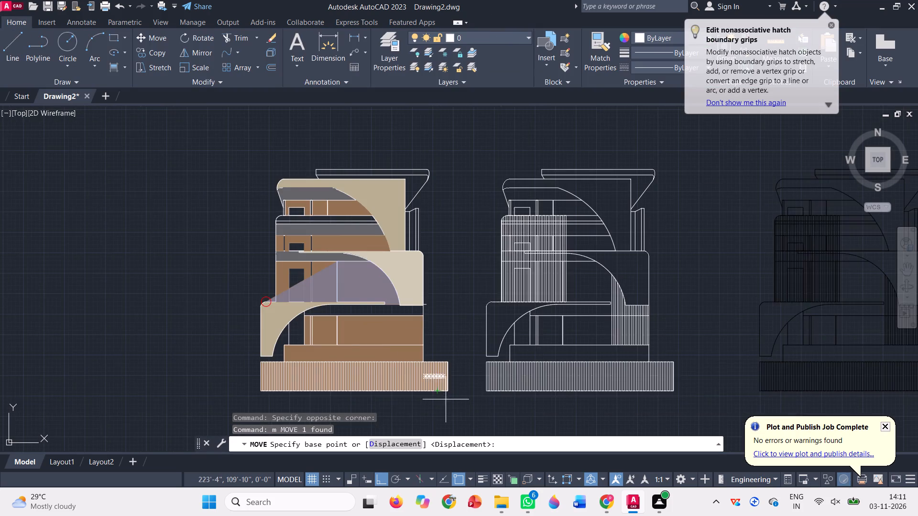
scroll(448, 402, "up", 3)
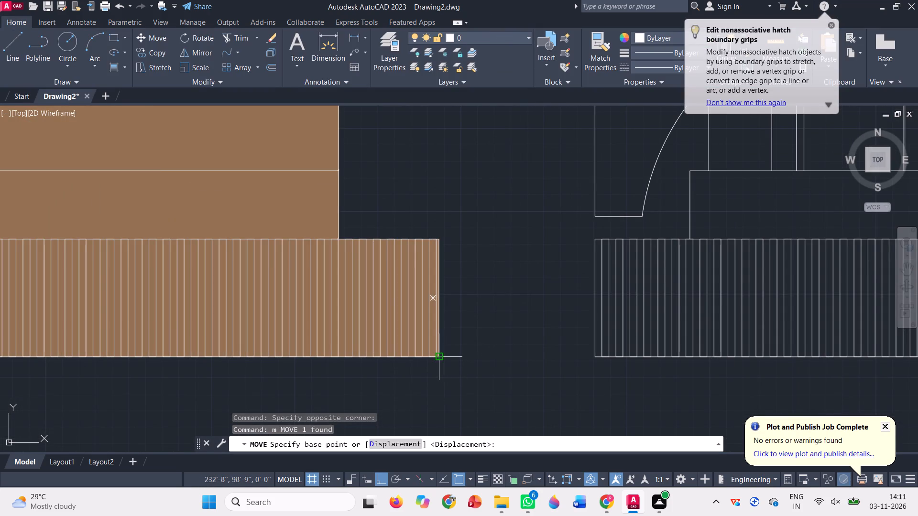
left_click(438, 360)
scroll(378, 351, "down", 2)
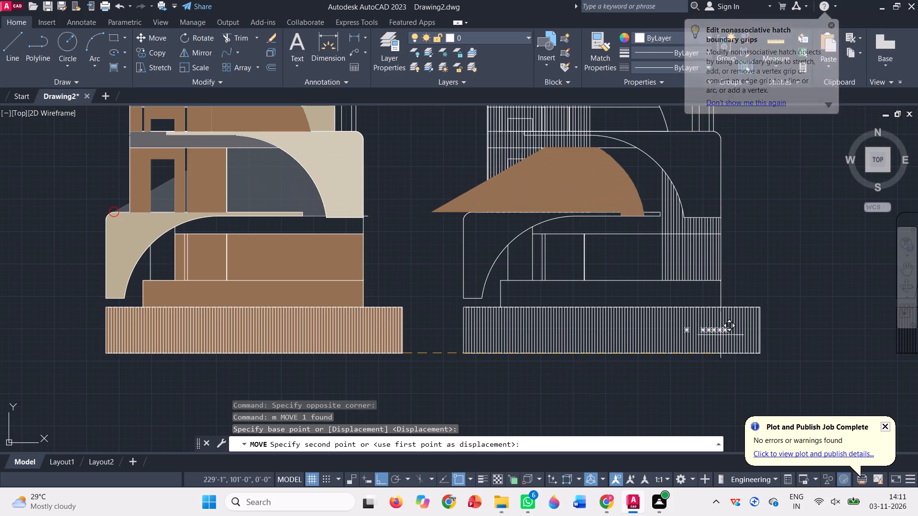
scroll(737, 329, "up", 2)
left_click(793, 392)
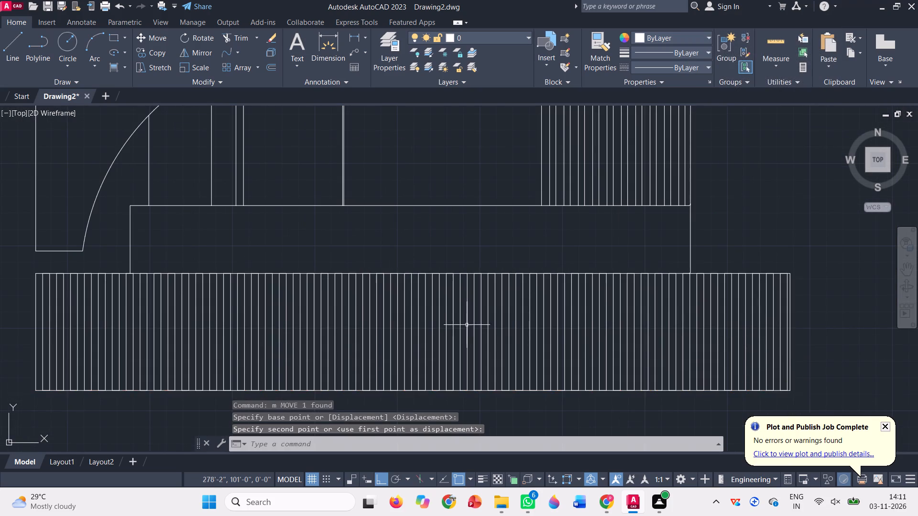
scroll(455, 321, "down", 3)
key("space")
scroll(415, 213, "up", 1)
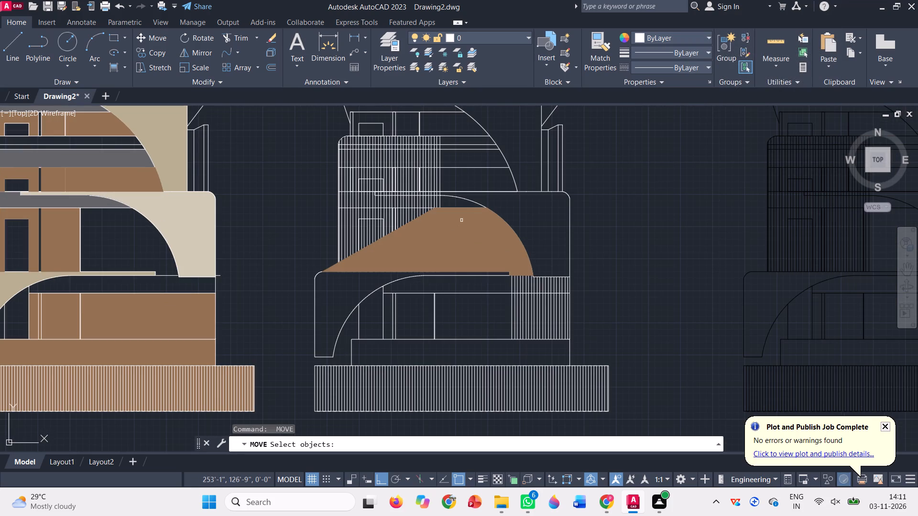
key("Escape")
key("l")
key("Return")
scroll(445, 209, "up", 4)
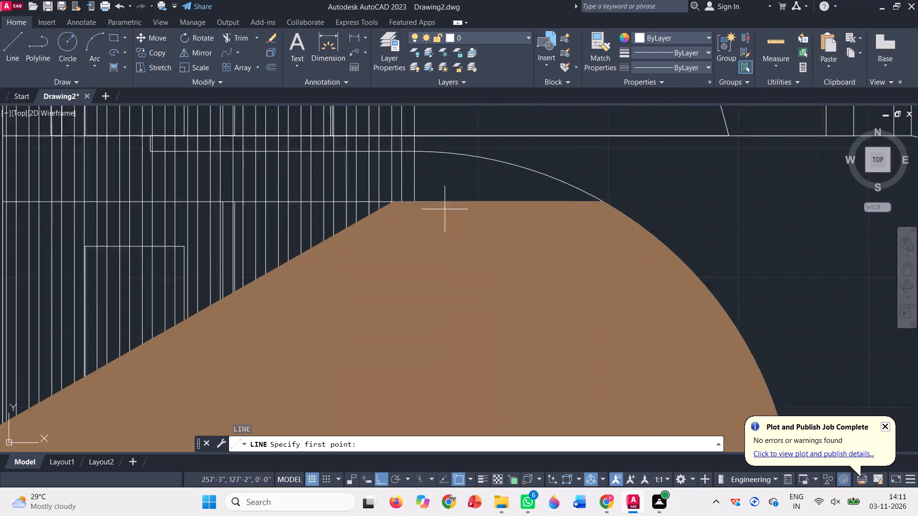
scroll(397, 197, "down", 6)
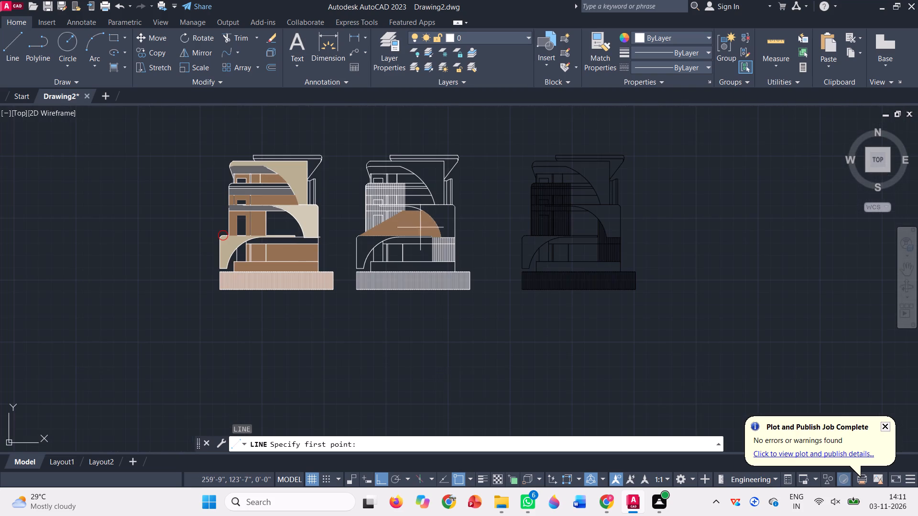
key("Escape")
Delete the misshapen brown hatch lying over the middle white elevation.
left_click(423, 231)
key("Delete")
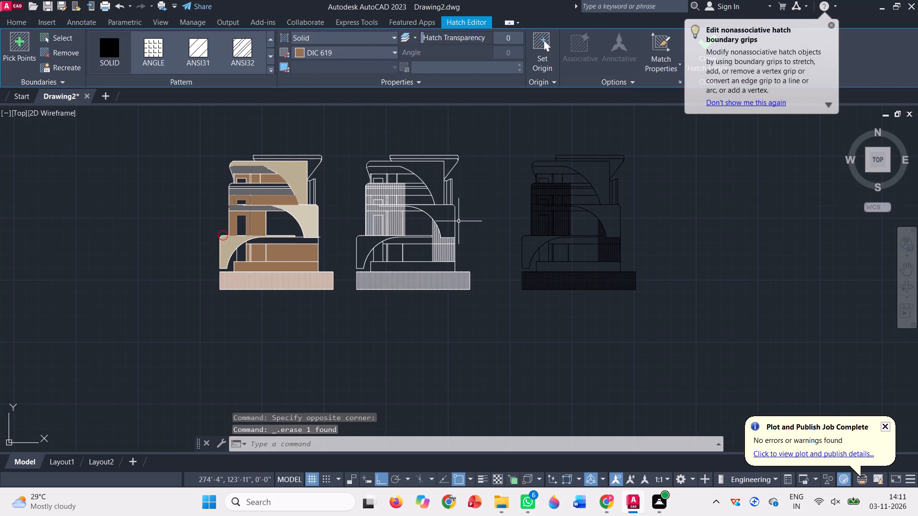
Draw connected lines from the lowest grey band down the brown panel's edge, along the slab's top, and down the slab's end.
scroll(260, 255, "up", 3)
scroll(319, 239, "down", 1)
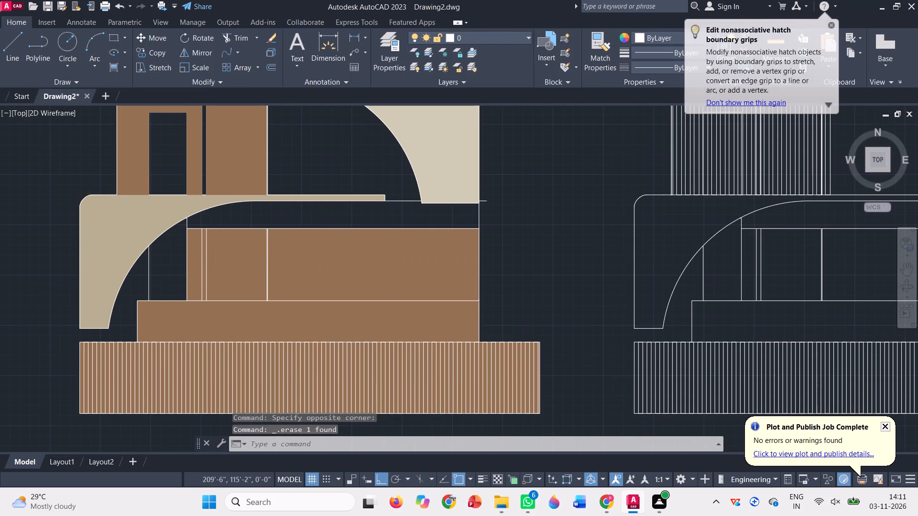
key("l")
key("Return")
scroll(306, 162, "up", 3)
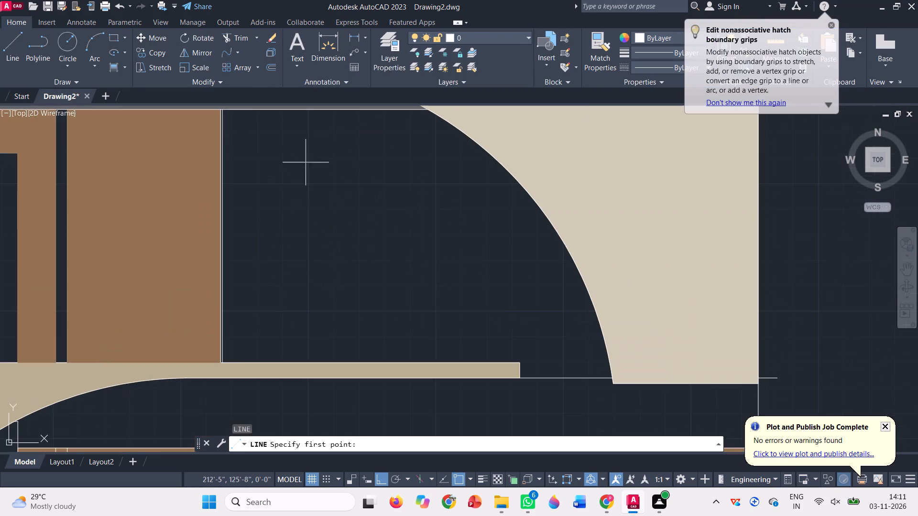
scroll(225, 112, "up", 4)
scroll(276, 263, "down", 3)
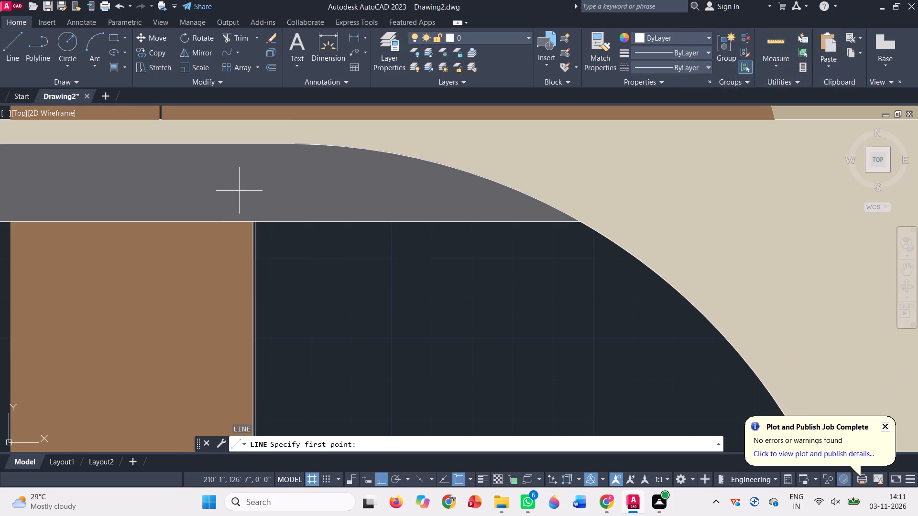
scroll(253, 213, "up", 4)
left_click(257, 251)
scroll(271, 221, "down", 7)
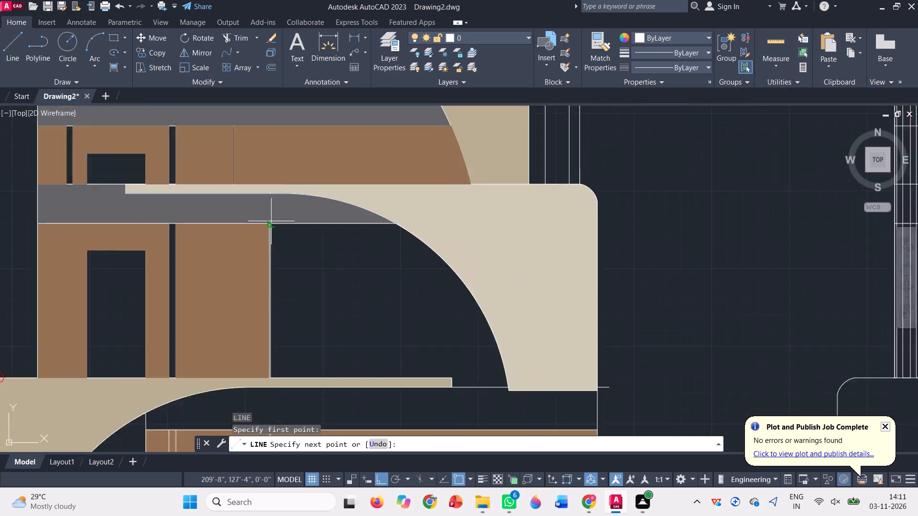
scroll(274, 312, "up", 4)
scroll(235, 375, "up", 3)
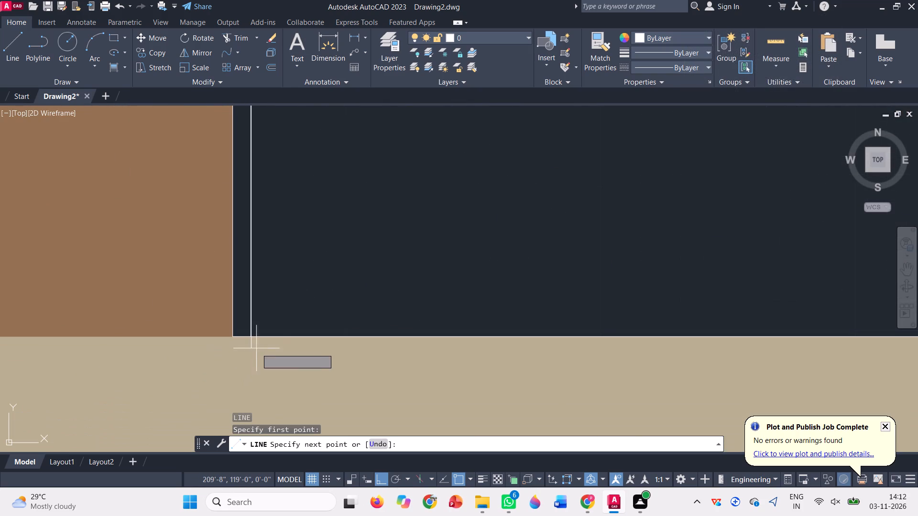
left_click(250, 338)
scroll(181, 366, "down", 3)
scroll(329, 348, "down", 1)
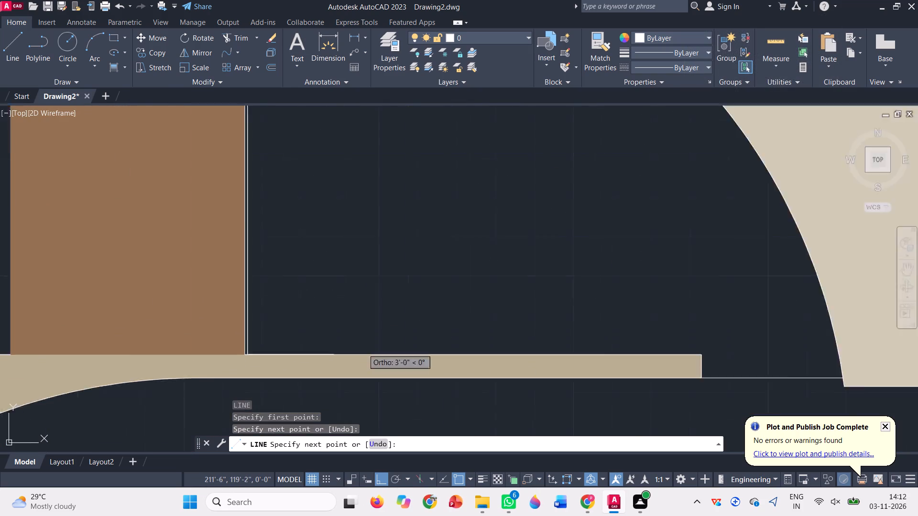
scroll(328, 348, "down", 2)
scroll(470, 348, "up", 3)
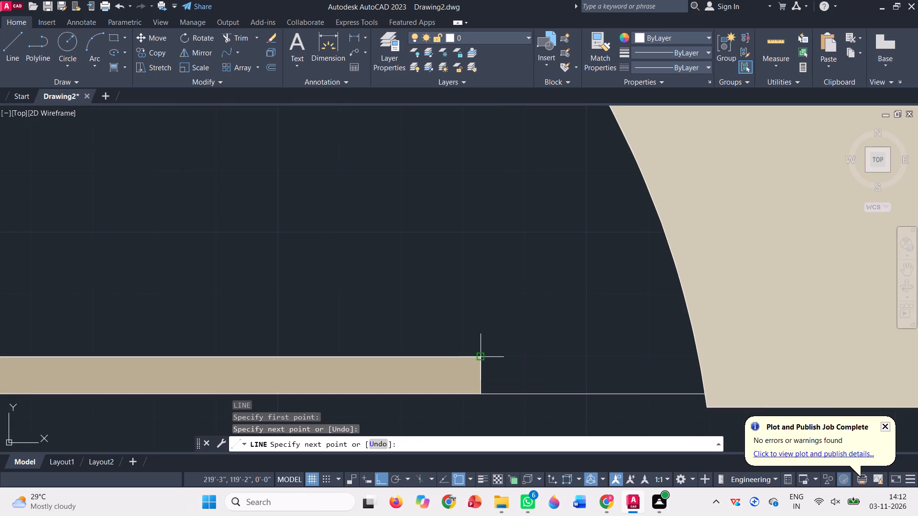
left_click(482, 358)
left_click(482, 391)
key("space")
scroll(448, 344, "down", 4)
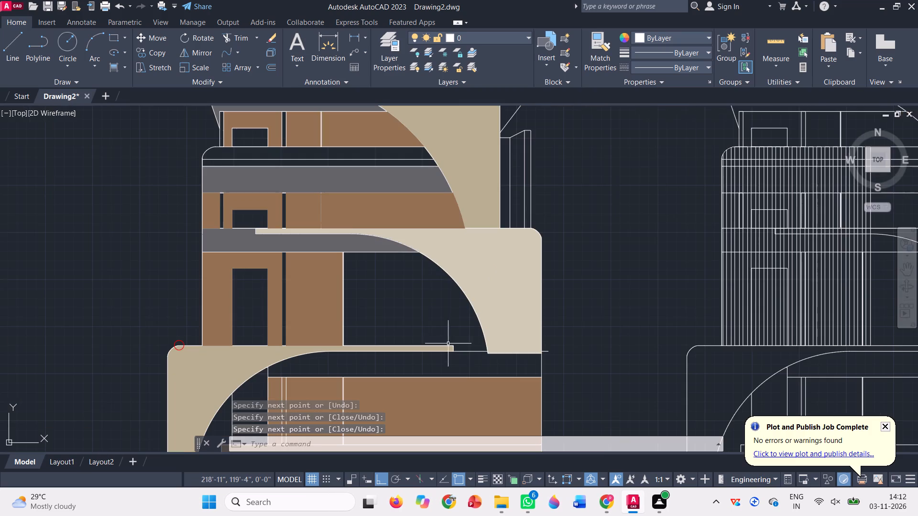
Fill the closed area under the middle arch with a solid DIC 619 hatch.
left_click(119, 74)
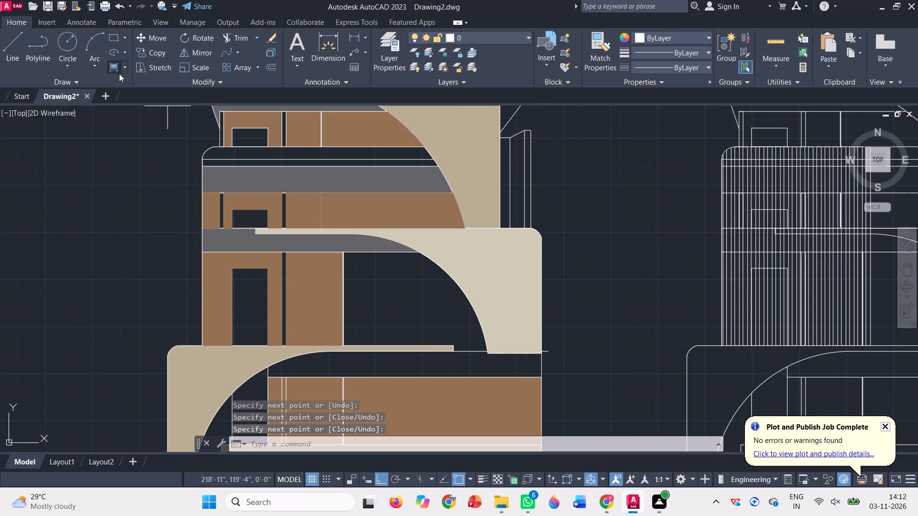
left_click(343, 43)
left_click(343, 56)
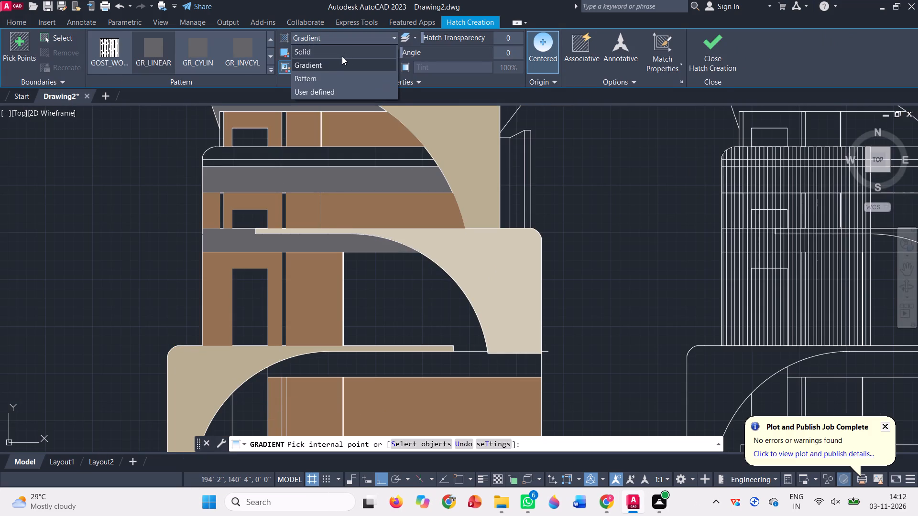
left_click(409, 320)
scroll(409, 320, "down", 2)
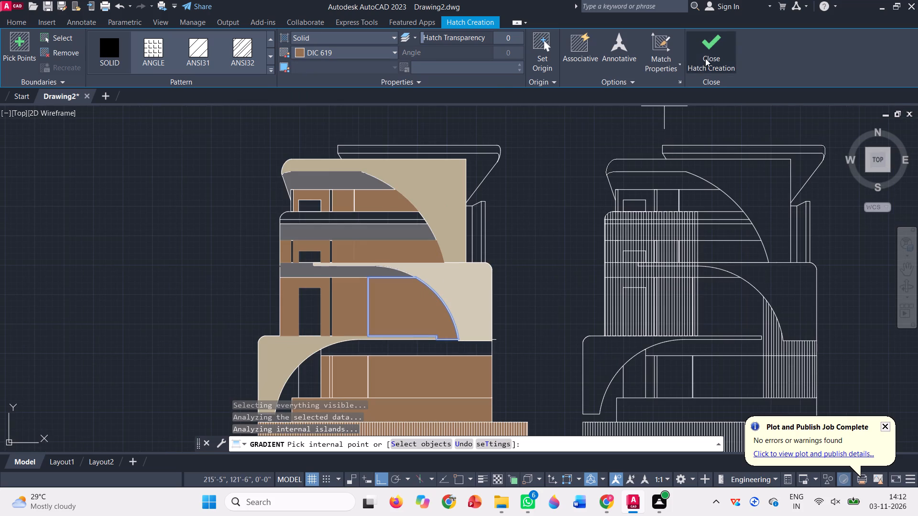
left_click(705, 58)
Fill the three narrow vertical side panels above the middle curved wall's rounded corner with a solid DIC 619 hatch.
scroll(250, 236, "down", 1)
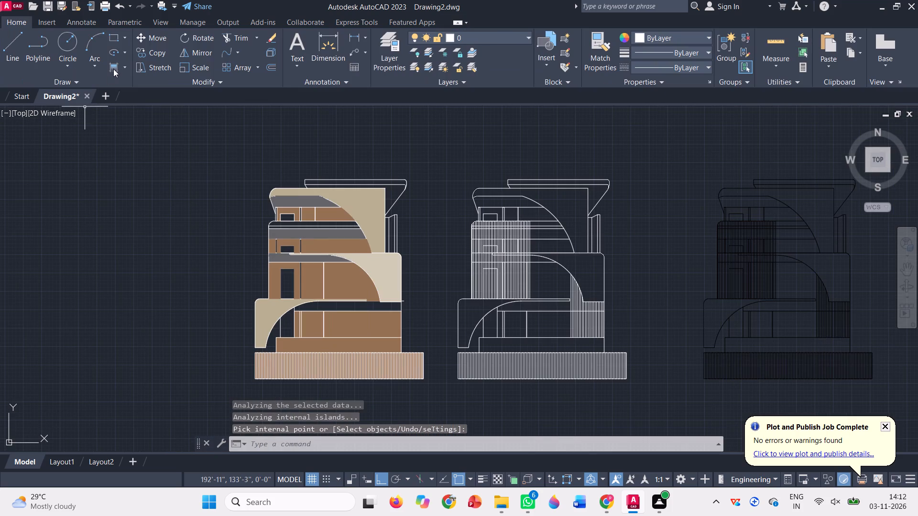
left_click(113, 68)
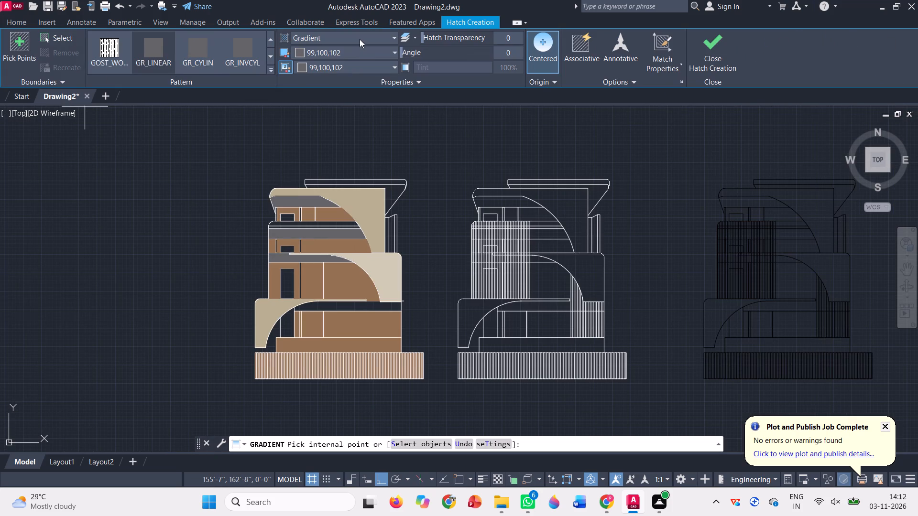
left_click(360, 39)
left_click(353, 53)
scroll(396, 266, "up", 2)
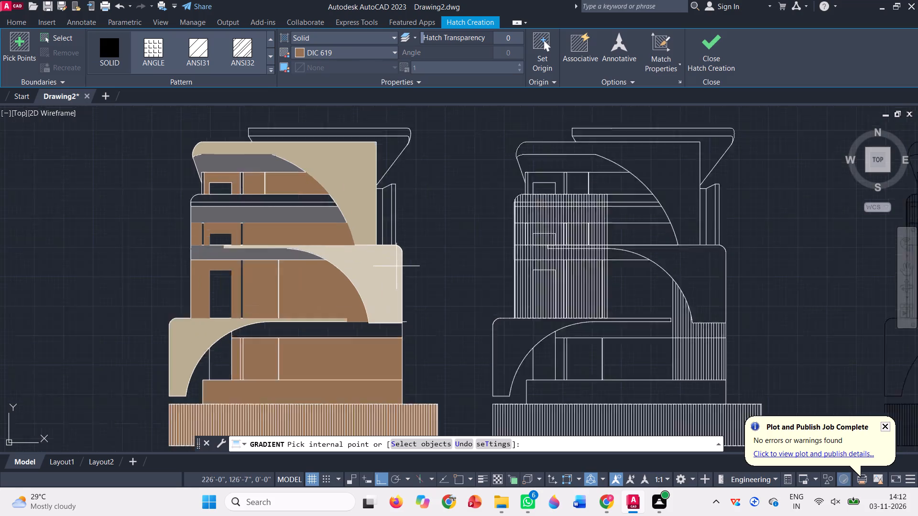
scroll(396, 266, "up", 1)
left_click(391, 180)
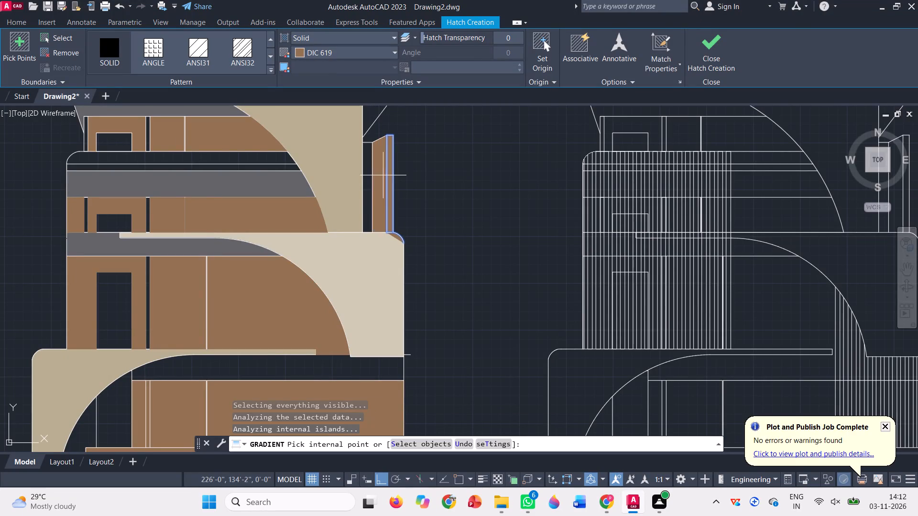
left_click(370, 175)
left_click(384, 185)
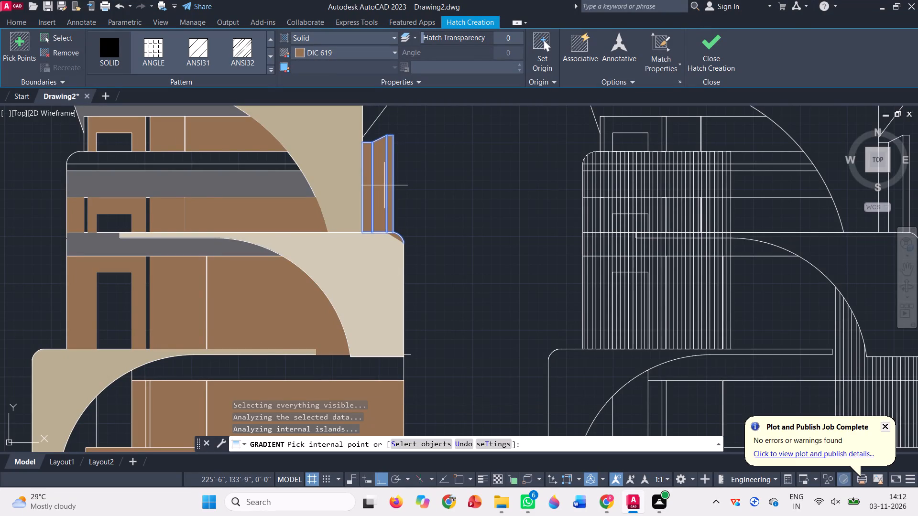
scroll(386, 206, "down", 2)
left_click(704, 64)
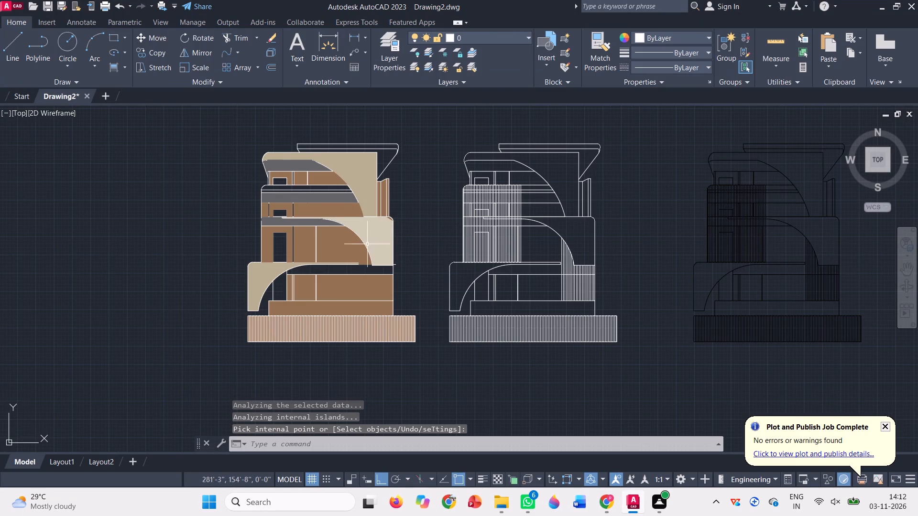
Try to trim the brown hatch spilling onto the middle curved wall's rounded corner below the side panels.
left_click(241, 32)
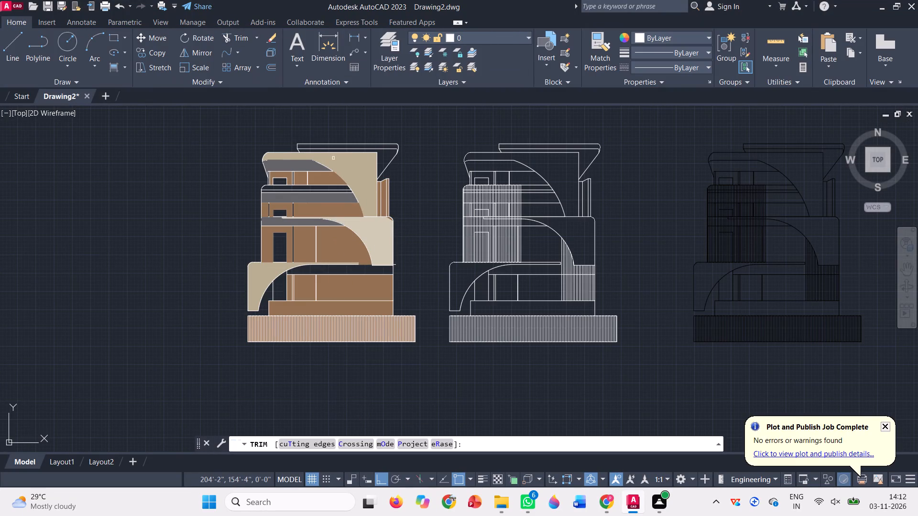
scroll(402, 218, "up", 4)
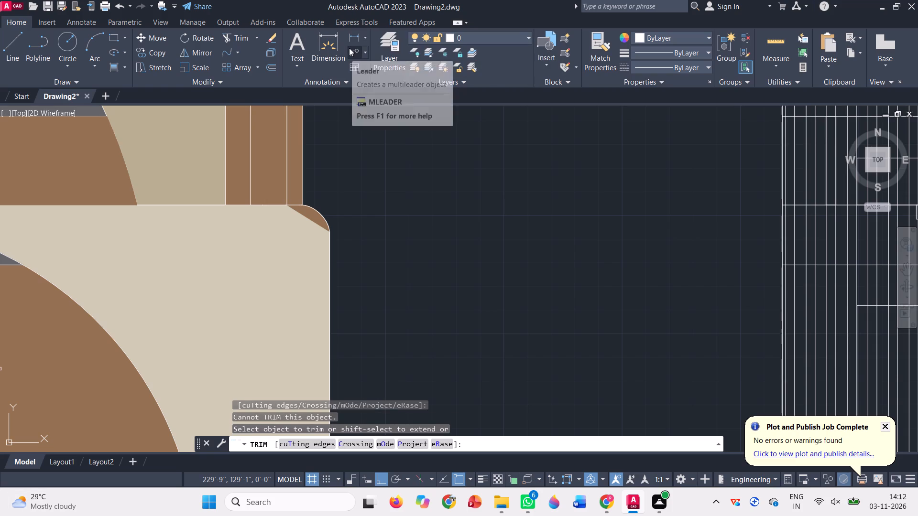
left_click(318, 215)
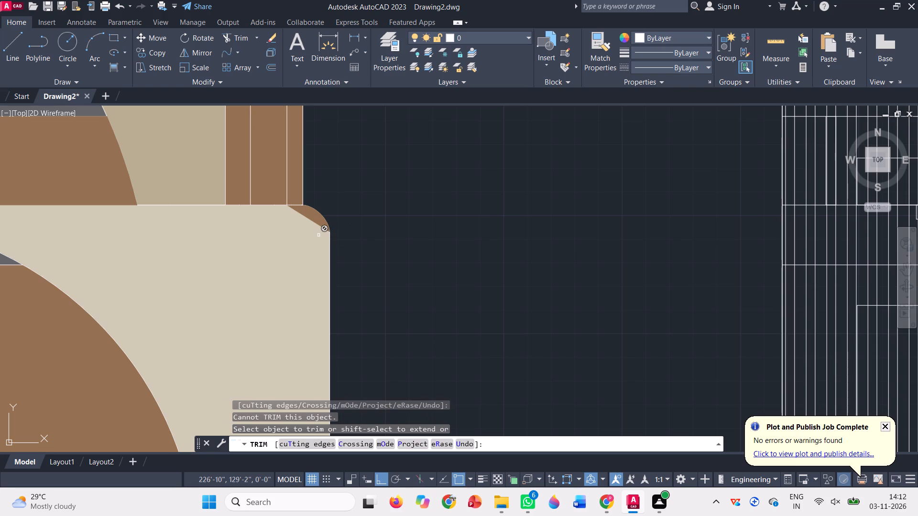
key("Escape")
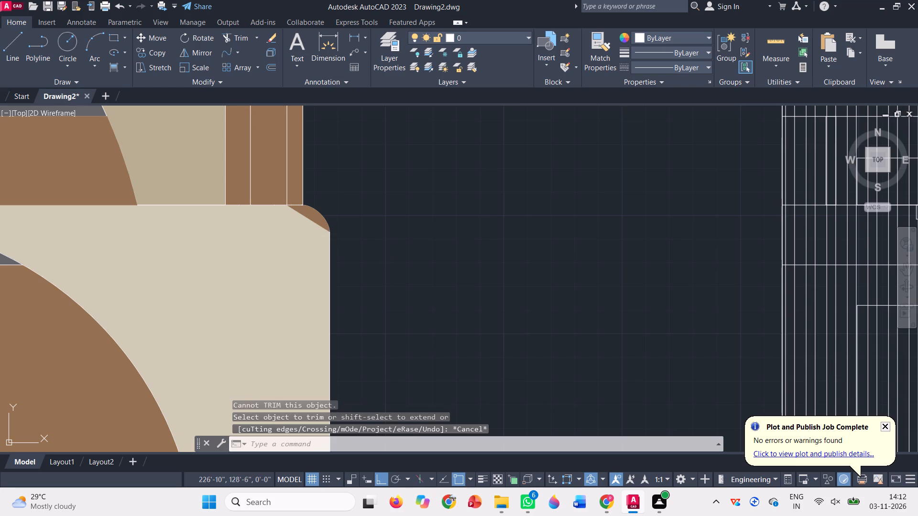
Fill the band under the lowest arch and the sloped underside of the roof canopy with a 99,100,102 grey gradient hatch.
key("Escape")
scroll(392, 260, "down", 5)
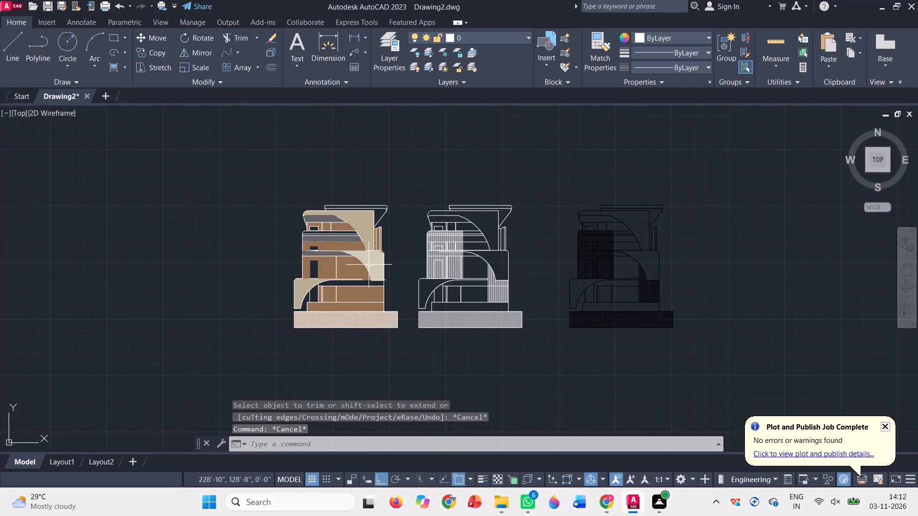
scroll(341, 299, "up", 2)
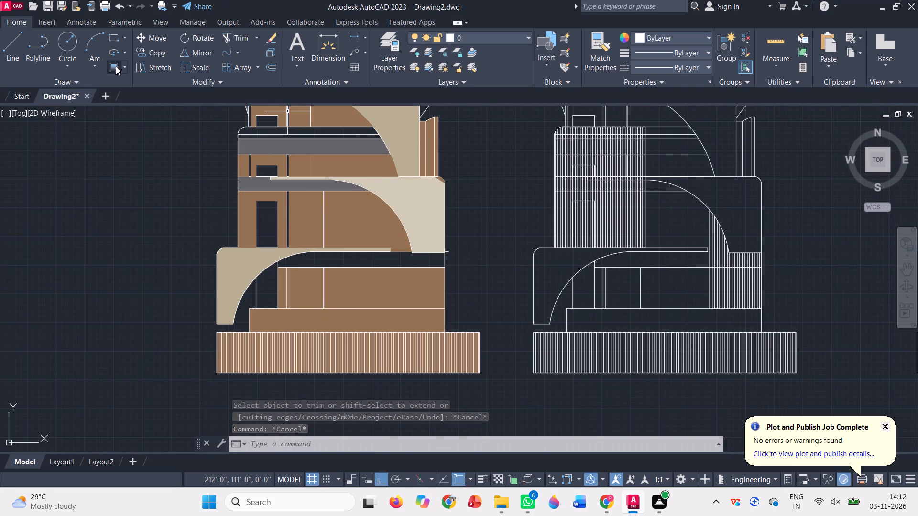
left_click(116, 66)
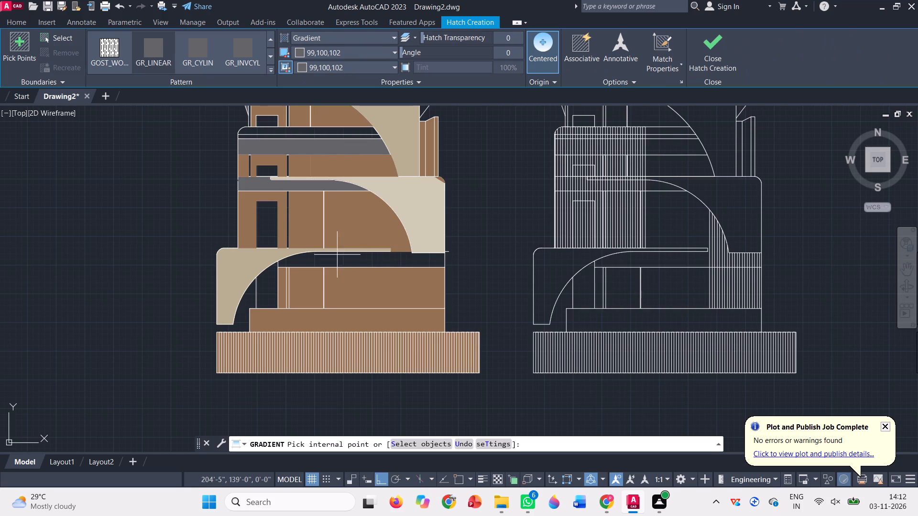
scroll(337, 255, "up", 2)
left_click(337, 255)
scroll(391, 270, "down", 2)
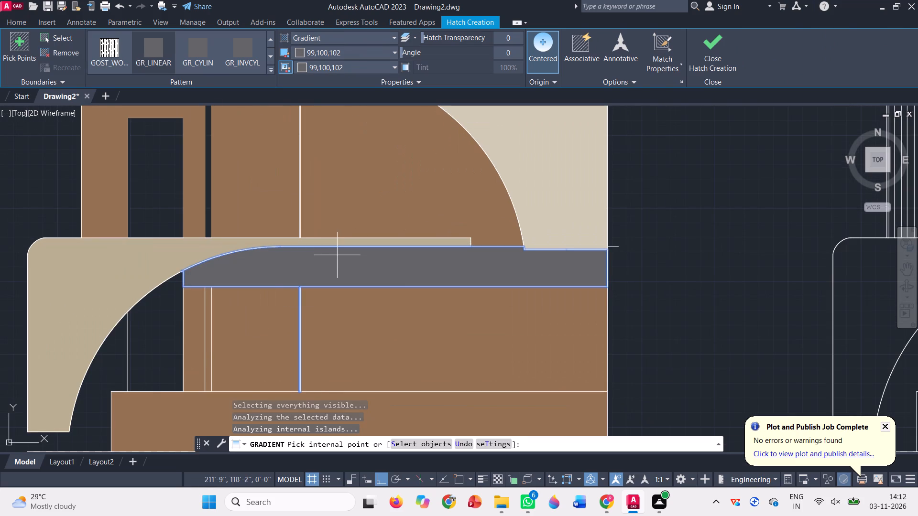
scroll(391, 270, "down", 2)
scroll(329, 283, "up", 2)
scroll(322, 300, "down", 2)
left_click(312, 312)
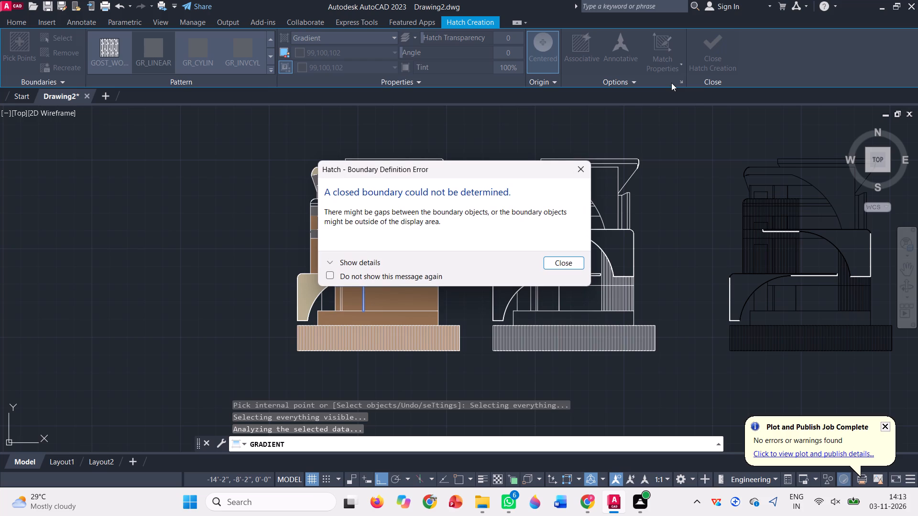
left_click(575, 263)
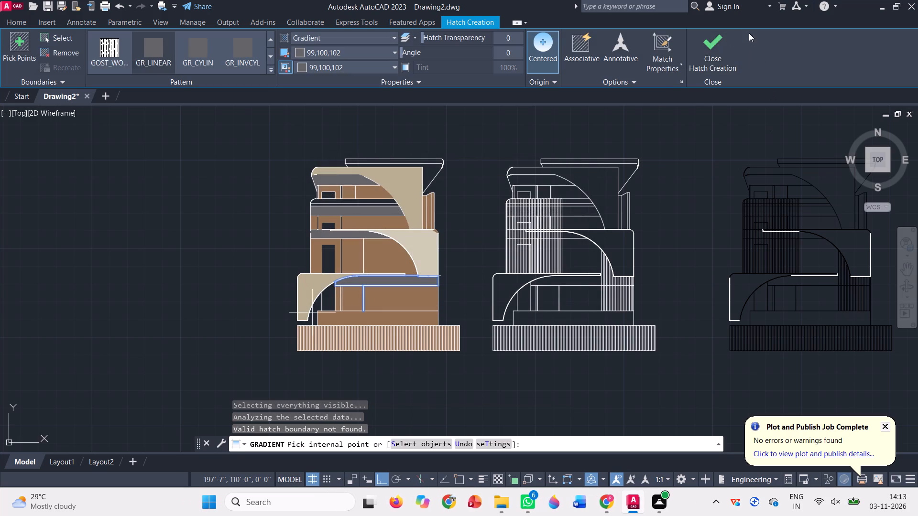
scroll(423, 166, "up", 1)
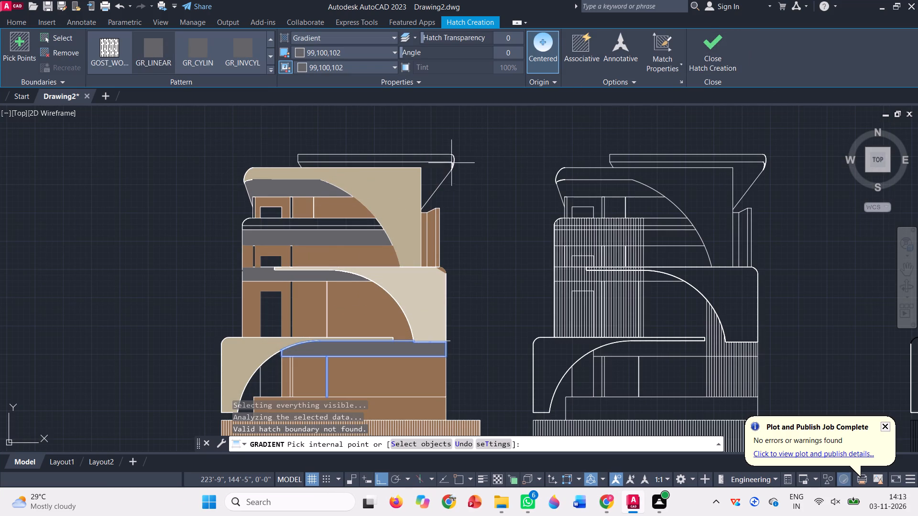
left_click(429, 170)
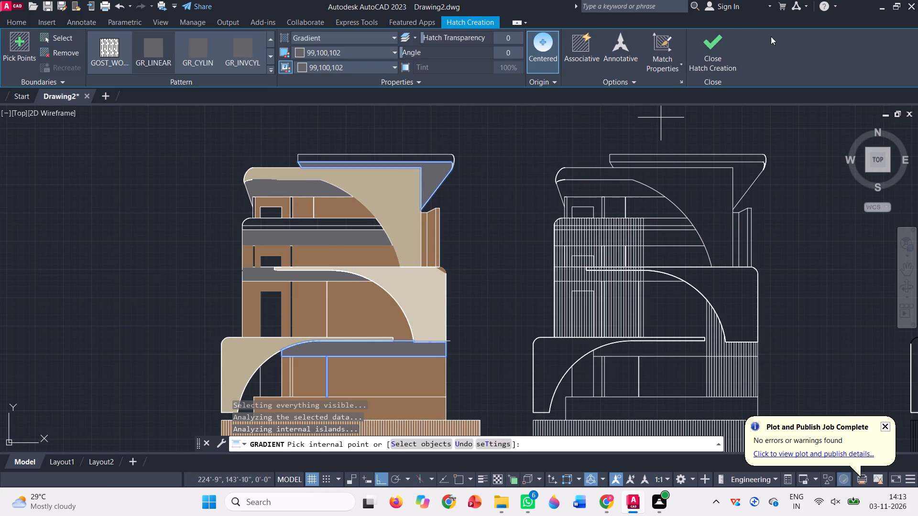
left_click(724, 36)
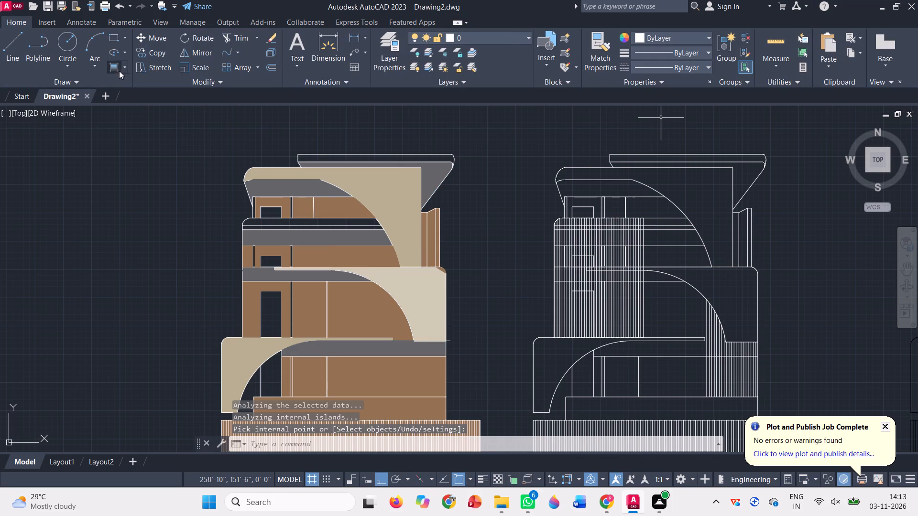
Fill the thin roof slab above the grey canopy underside with a solid black 0,0,0 hatch.
left_click(115, 71)
left_click(322, 40)
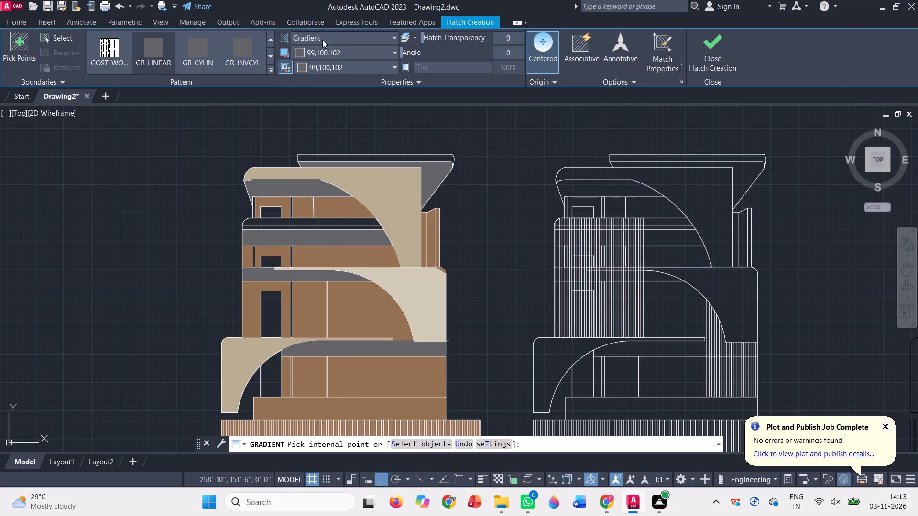
left_click(322, 48)
left_click(348, 54)
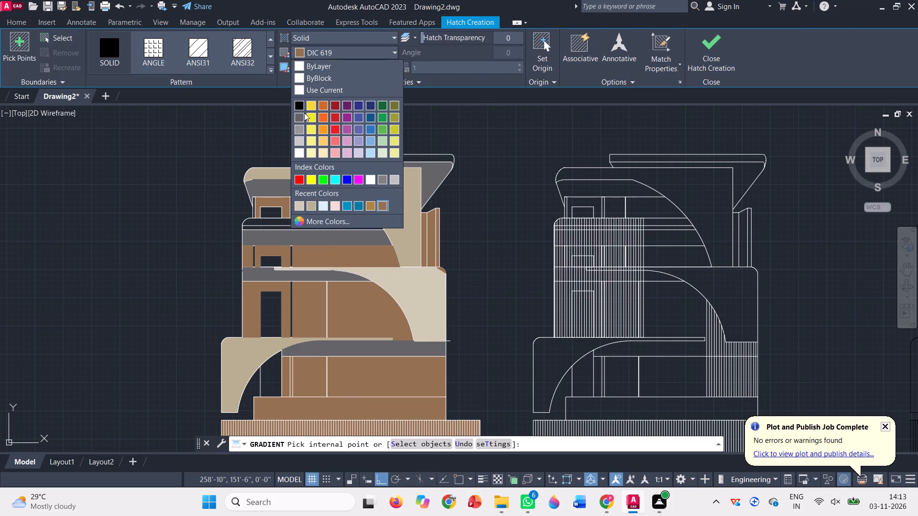
left_click(299, 105)
scroll(345, 162, "up", 3)
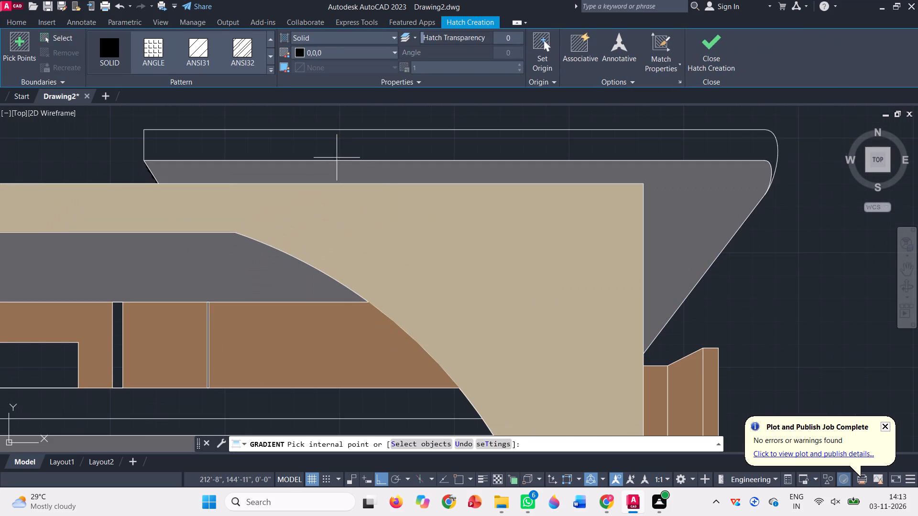
left_click(330, 150)
scroll(333, 150, "down", 5)
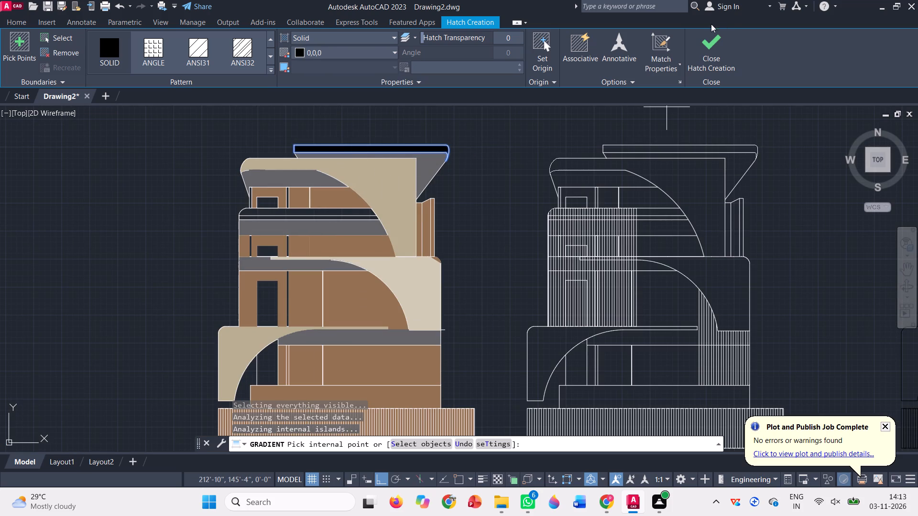
left_click(707, 62)
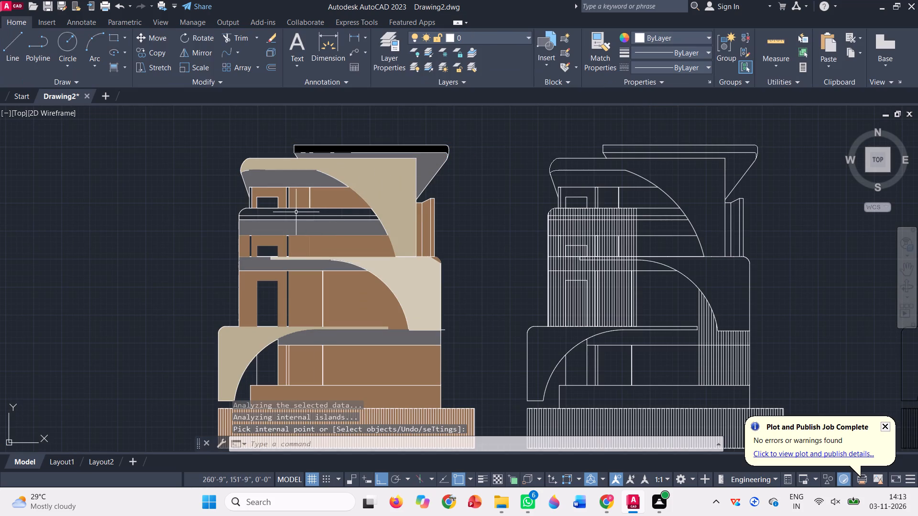
Fill the four door openings, one on each floor of the leftmost elevation, with a solid dark brown 76,47,38 hatch.
scroll(296, 212, "down", 1)
scroll(292, 218, "up", 2)
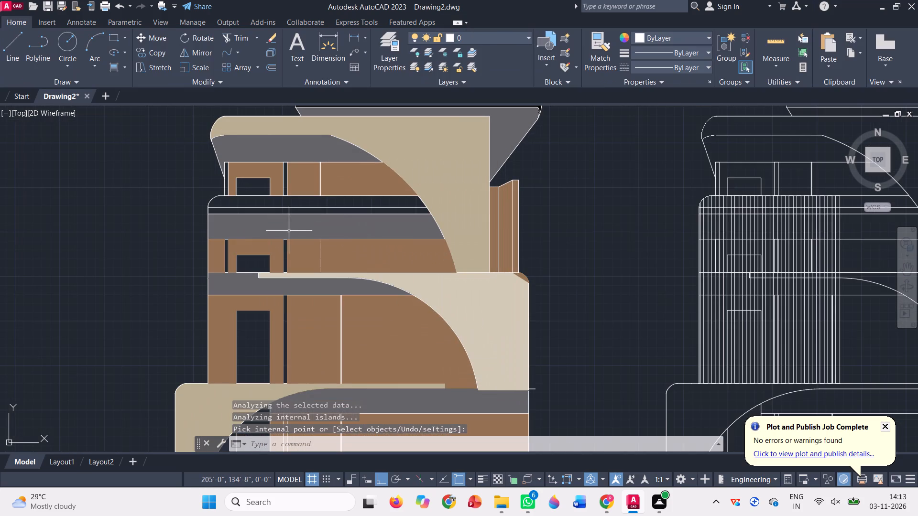
left_click(127, 62)
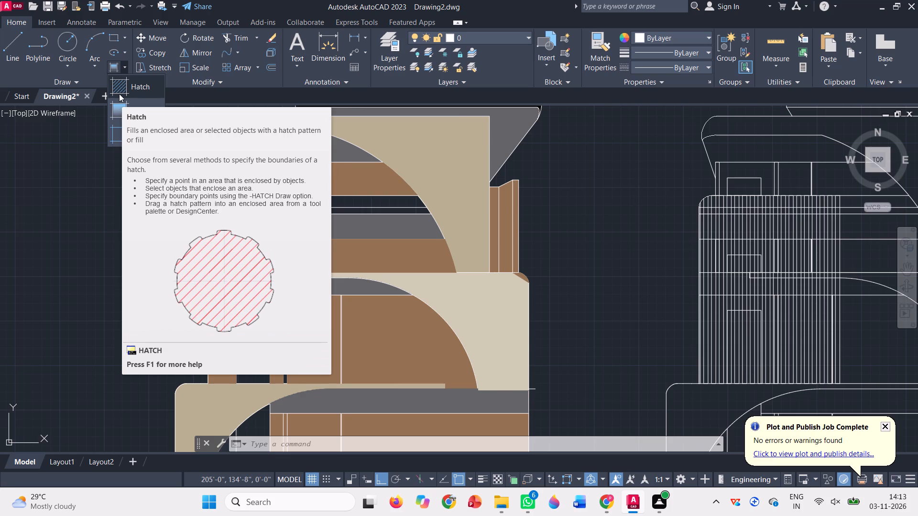
left_click(130, 114)
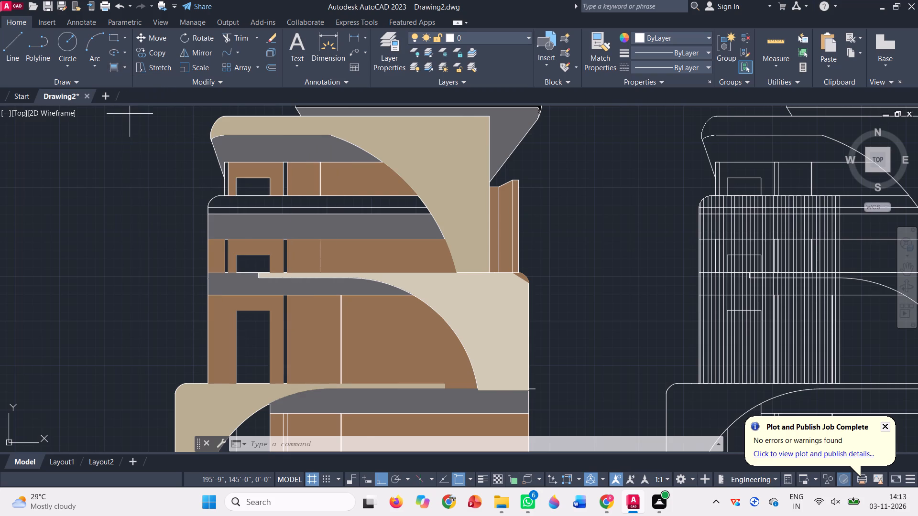
left_click(375, 36)
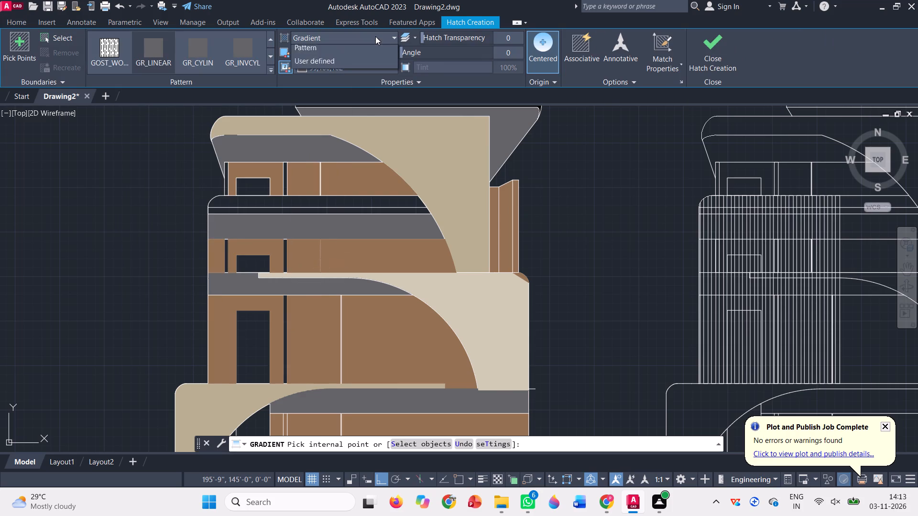
left_click(349, 53)
scroll(330, 216, "down", 2)
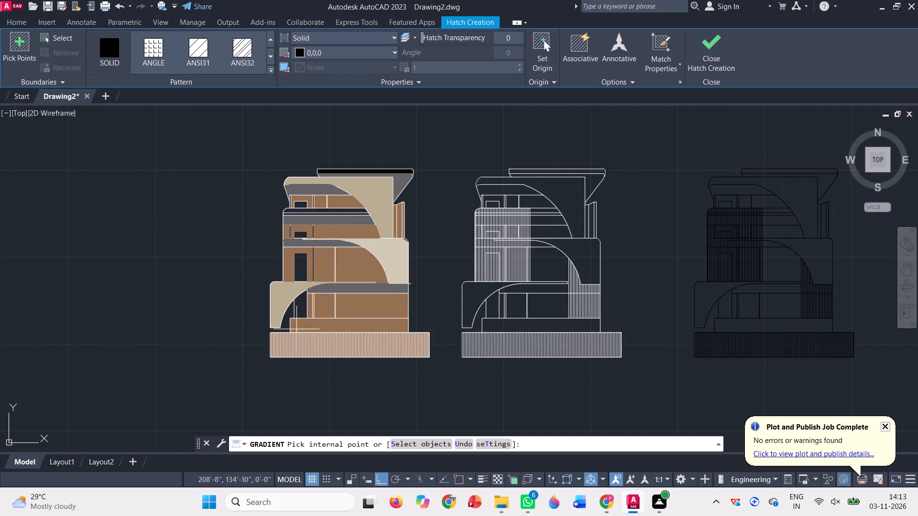
scroll(295, 329, "up", 1)
left_click(341, 43)
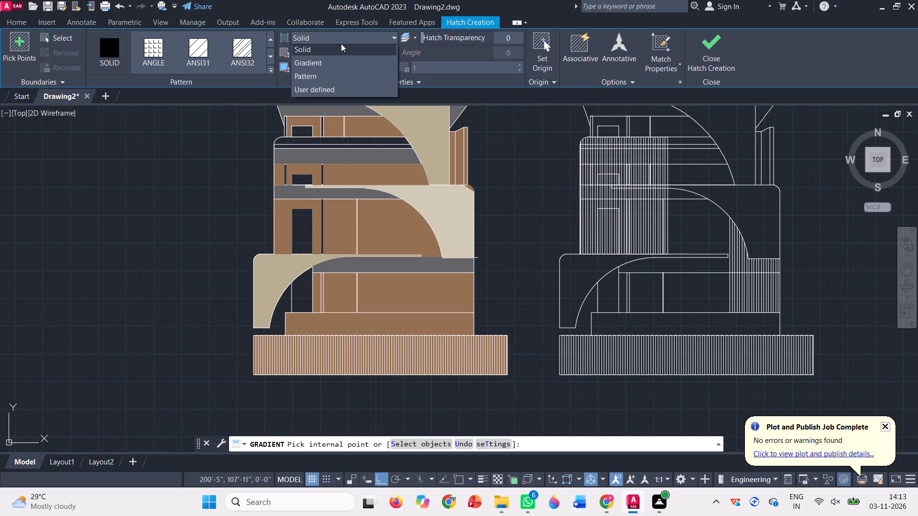
left_click(347, 43)
left_click(353, 49)
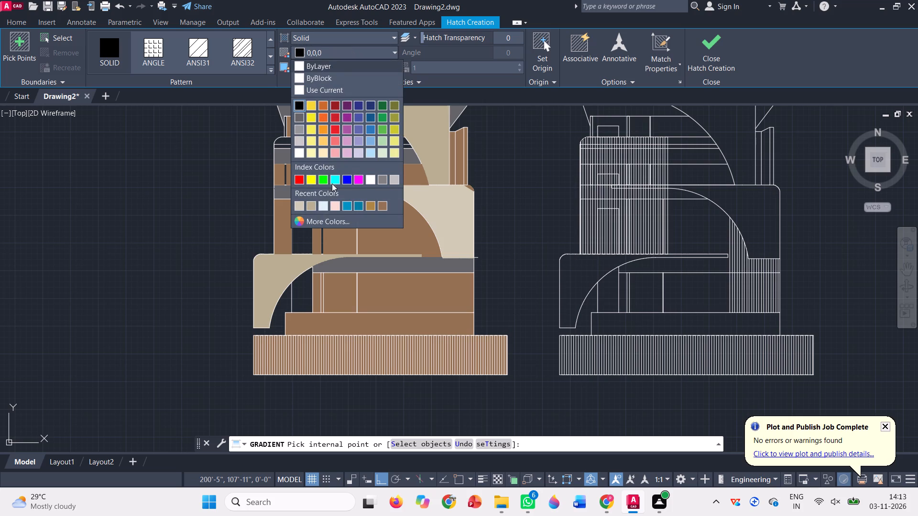
left_click(313, 206)
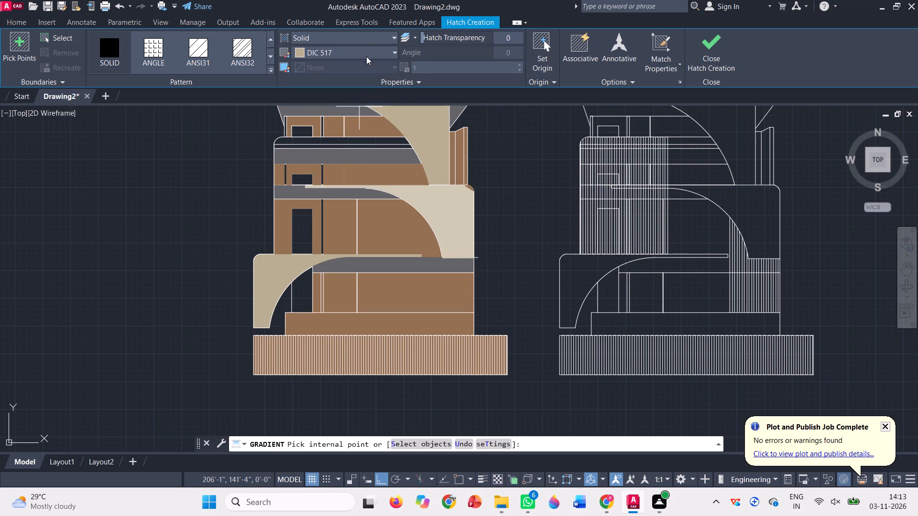
left_click(368, 47)
left_click(356, 216)
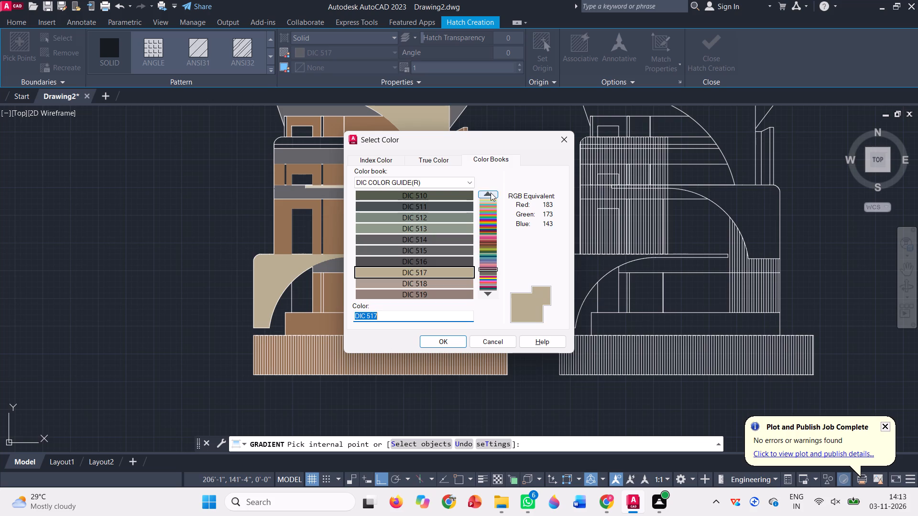
left_click(491, 193)
left_click(491, 193)
triple_click(491, 193)
triple_click(491, 193)
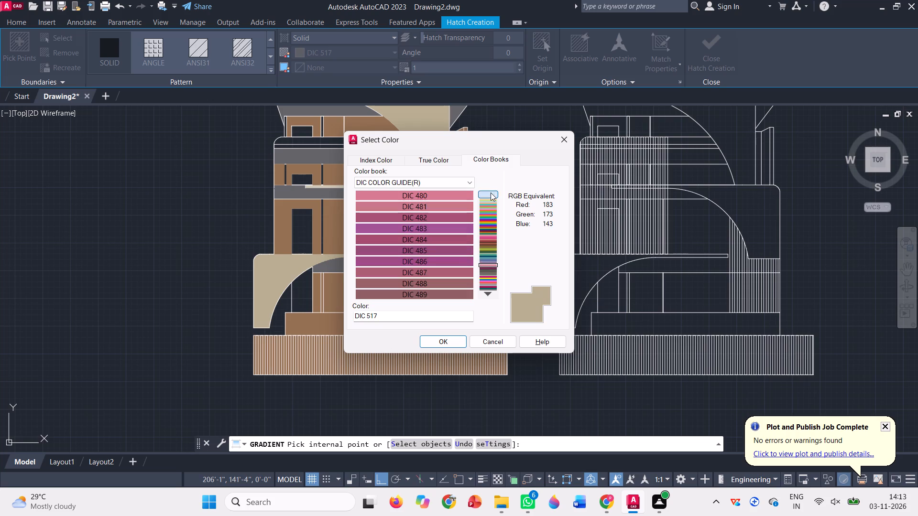
left_click(450, 162)
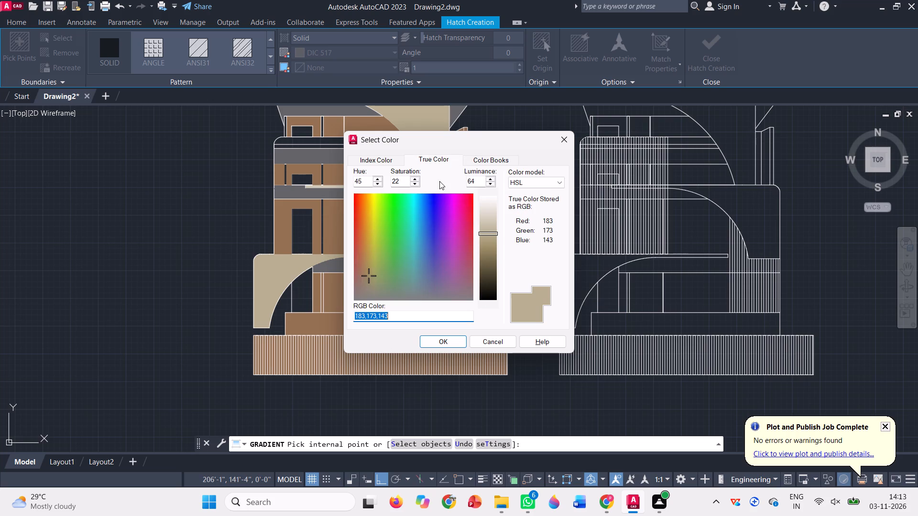
left_click(393, 155)
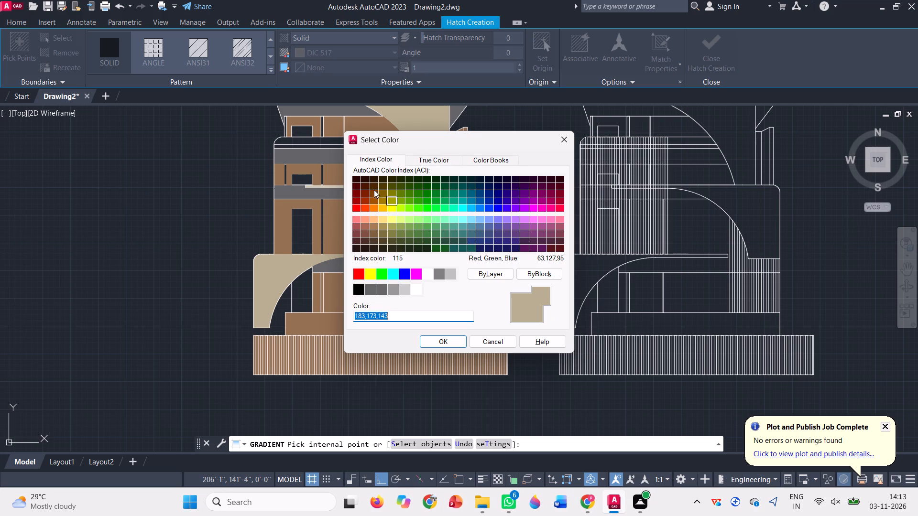
left_click(375, 238)
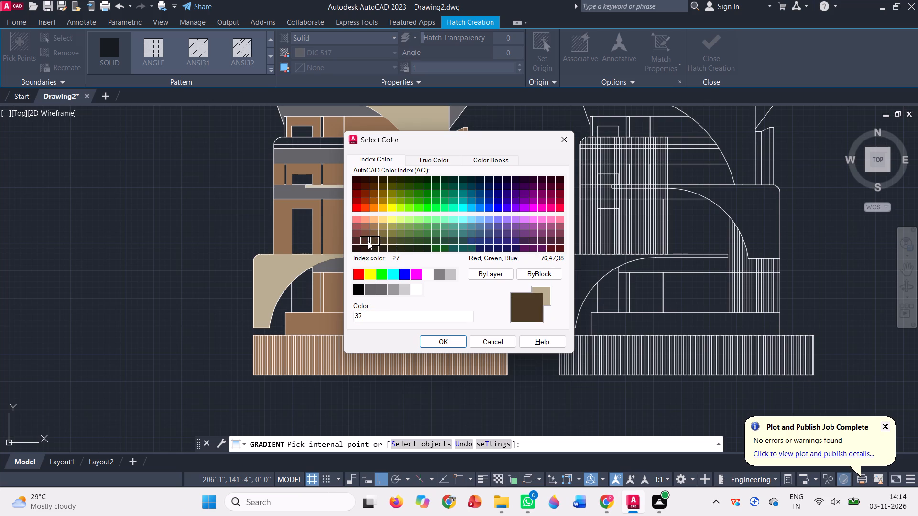
left_click(368, 241)
left_click(436, 163)
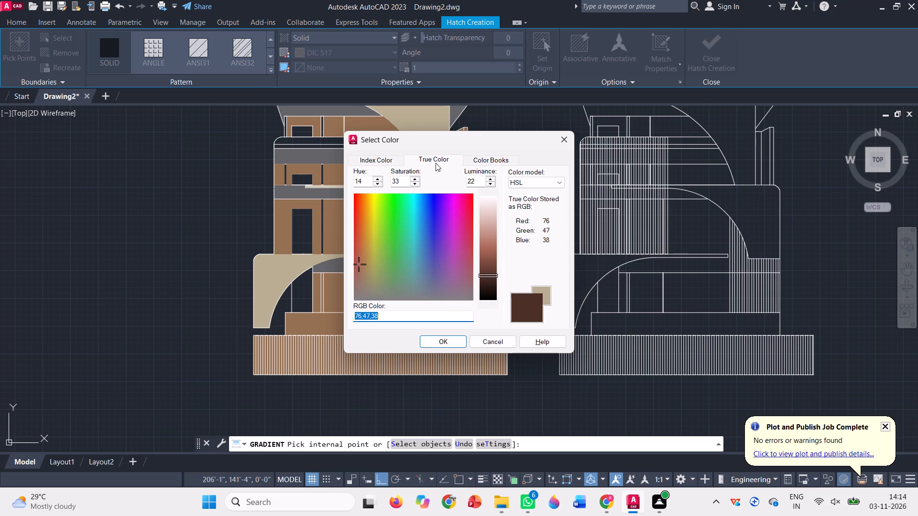
left_click(444, 342)
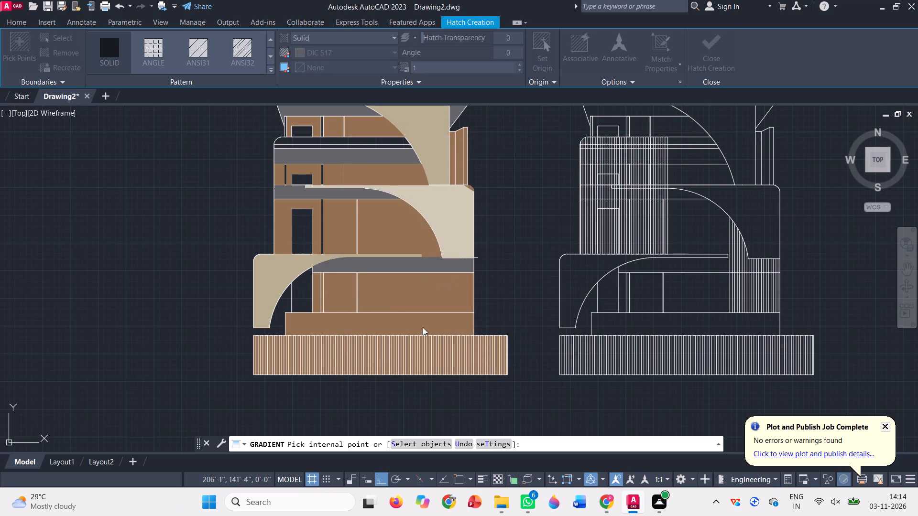
left_click(303, 226)
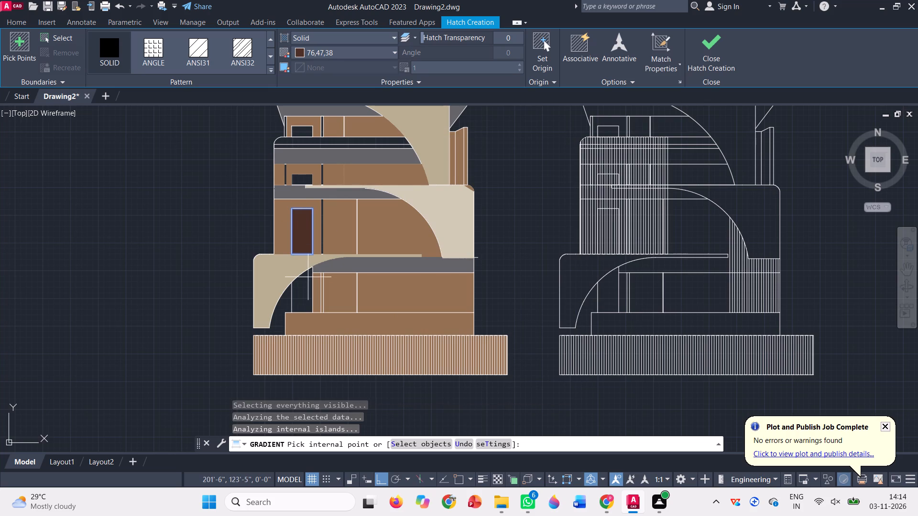
left_click(310, 287)
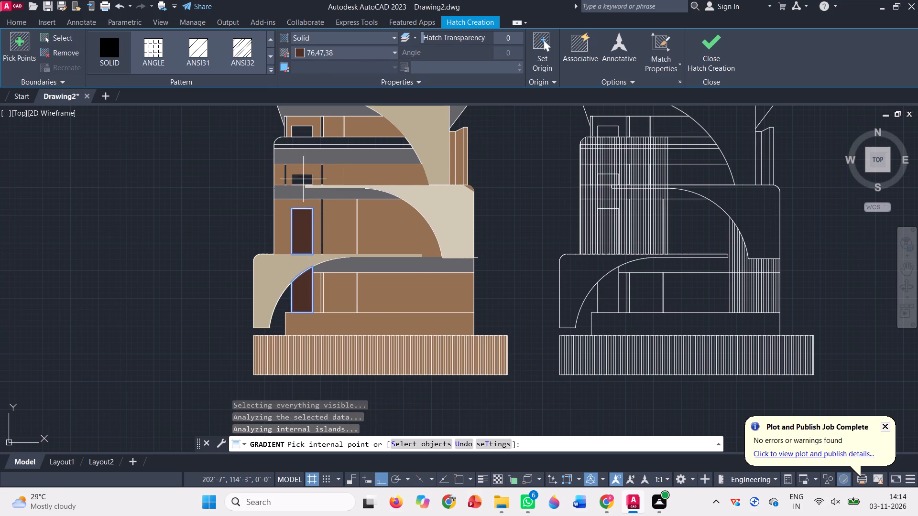
left_click(303, 179)
left_click(307, 130)
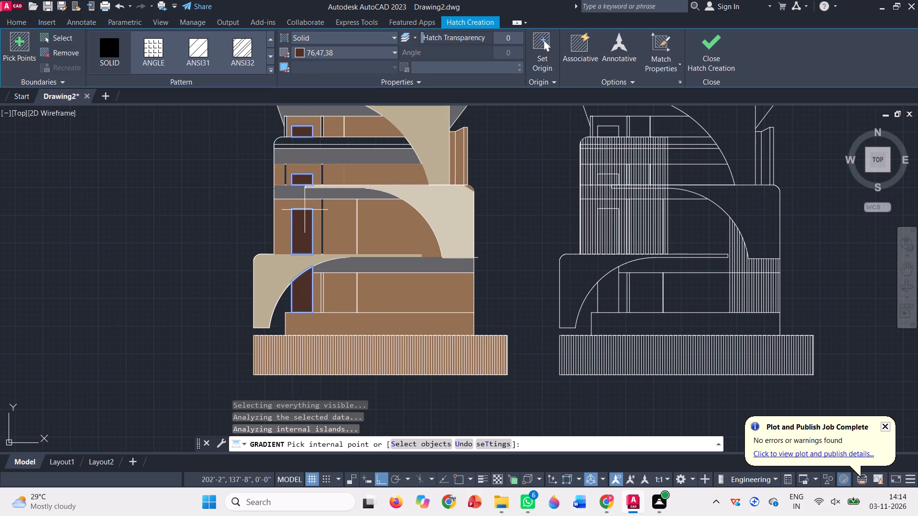
scroll(384, 163, "down", 1)
left_click(722, 56)
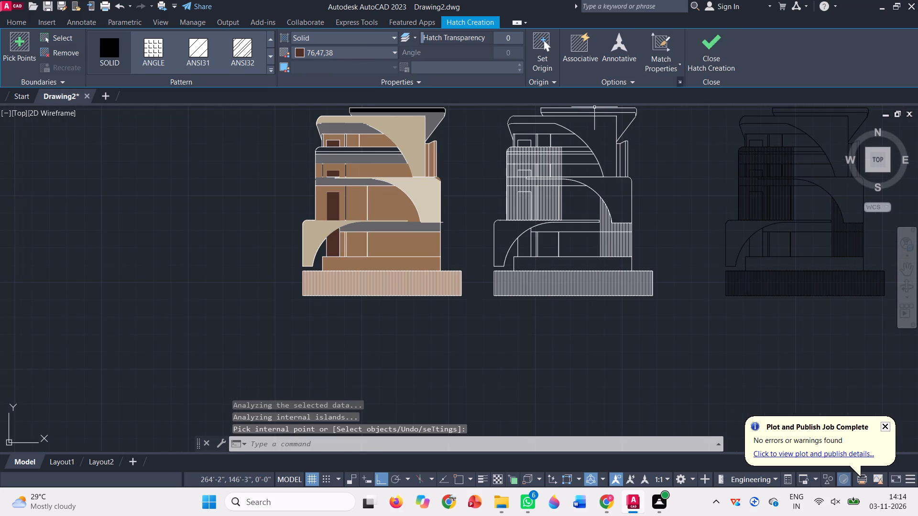
Fill the round-cornered strip directly below the top-floor walls of the leftmost elevation with a solid light blue 173,221,247 hatch.
left_click(114, 72)
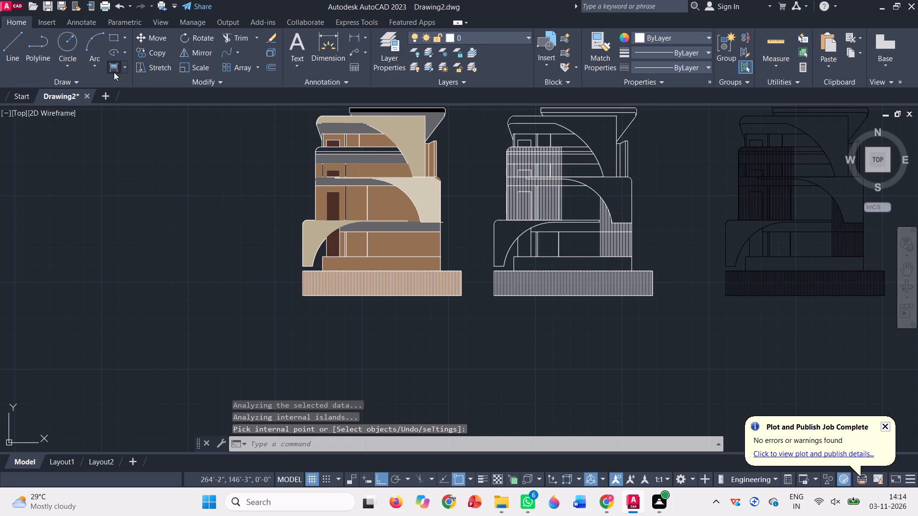
scroll(180, 42, "up", 2)
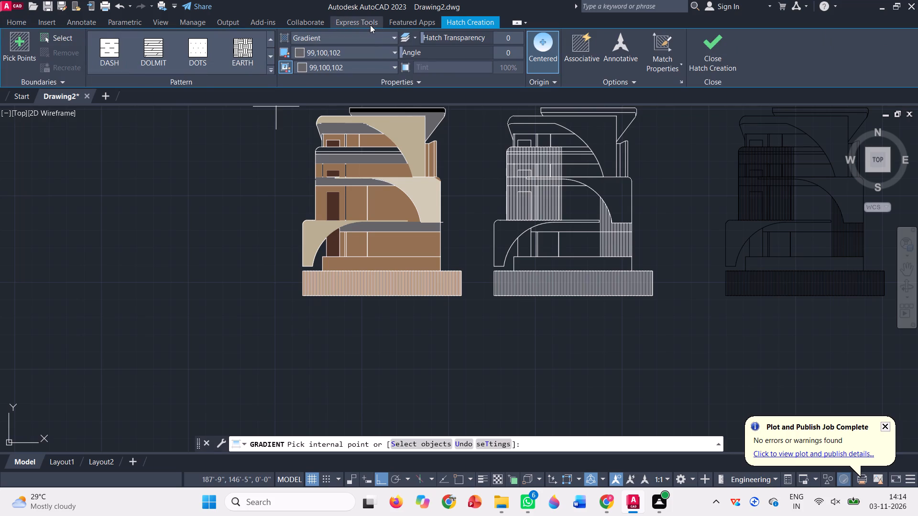
left_click(371, 39)
left_click(344, 52)
left_click(344, 52)
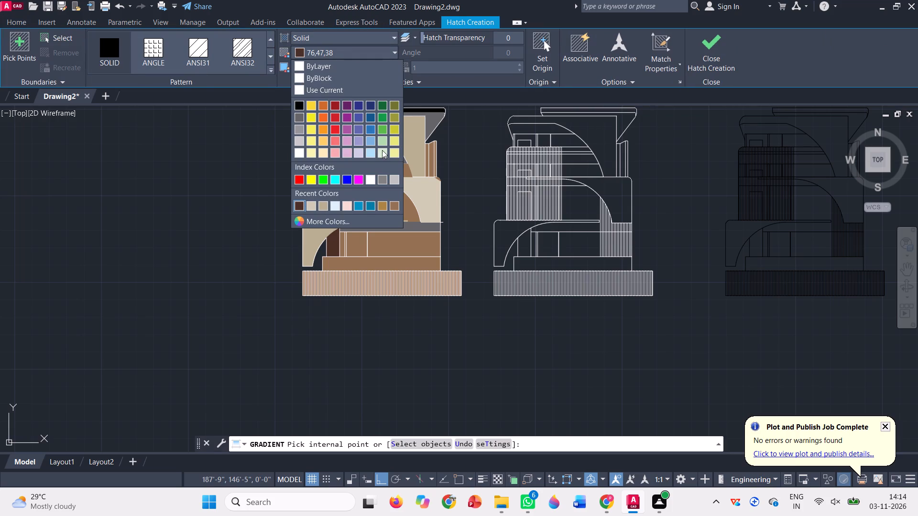
left_click(368, 153)
scroll(336, 134, "up", 3)
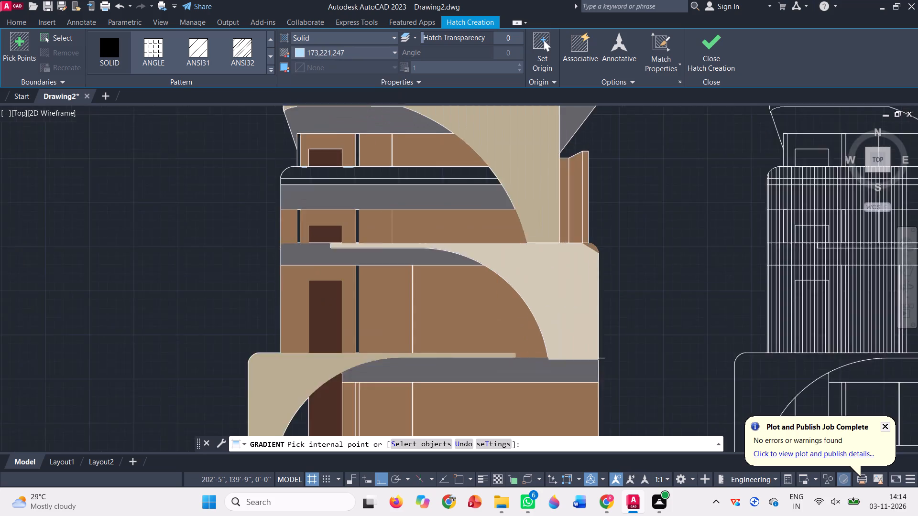
left_click(350, 194)
scroll(261, 194, "down", 1)
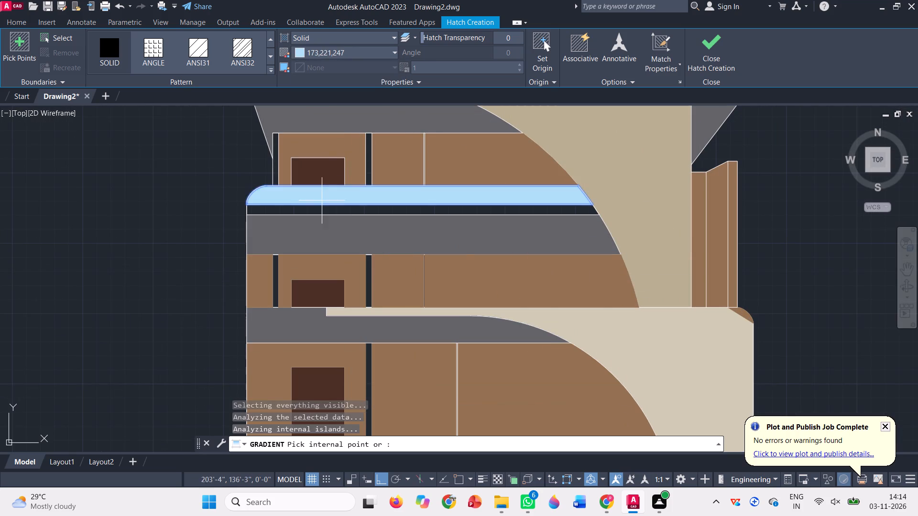
scroll(253, 194, "down", 2)
scroll(251, 196, "up", 3)
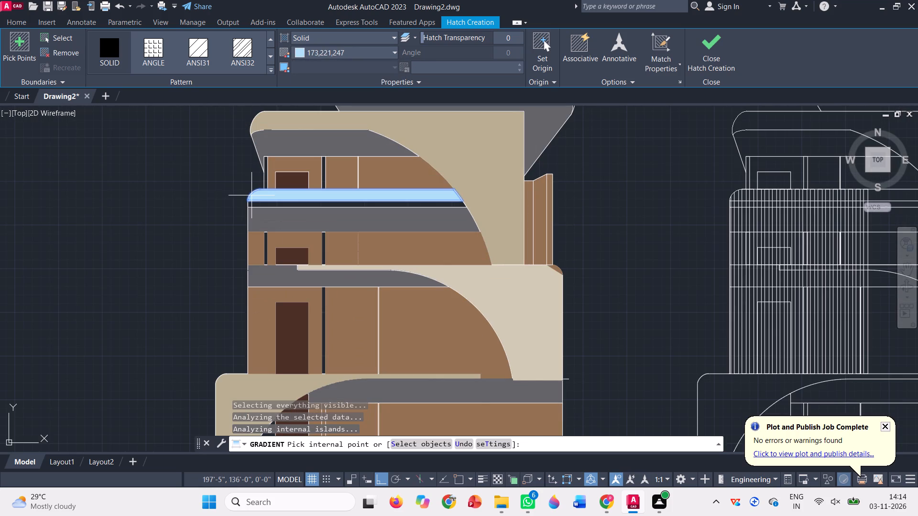
left_click(722, 44)
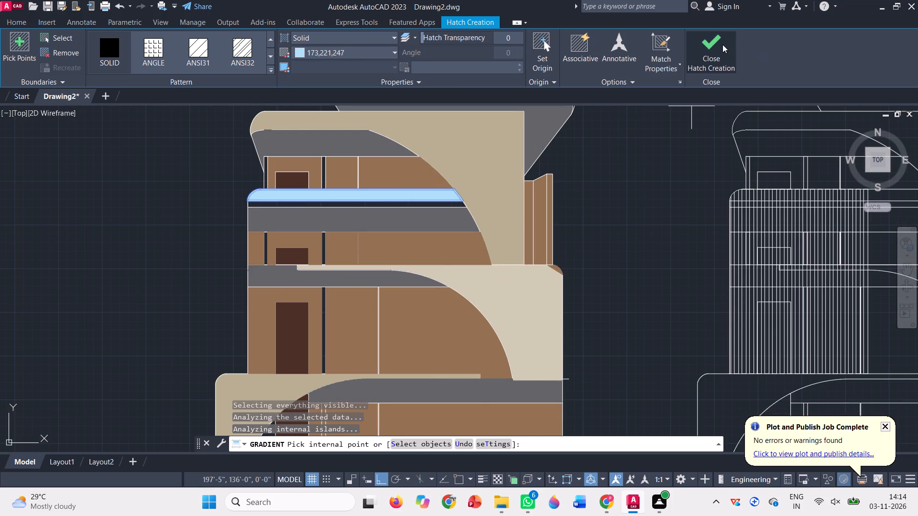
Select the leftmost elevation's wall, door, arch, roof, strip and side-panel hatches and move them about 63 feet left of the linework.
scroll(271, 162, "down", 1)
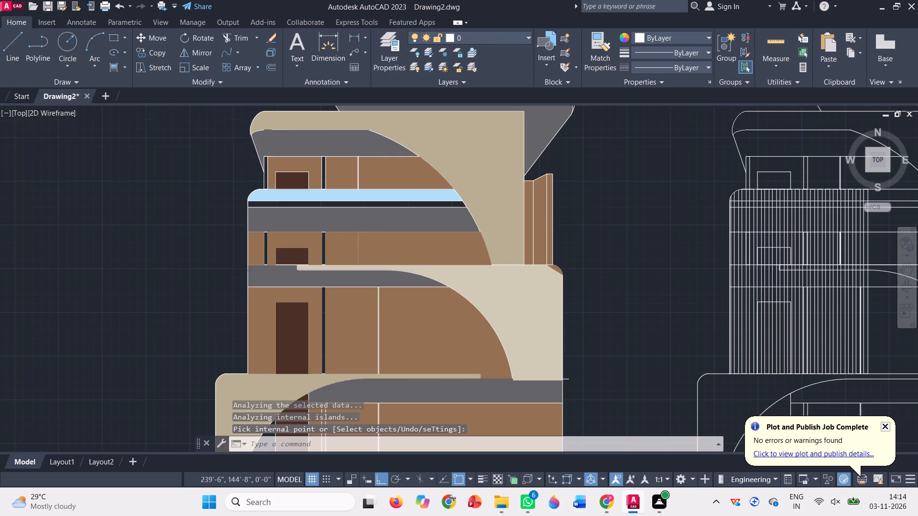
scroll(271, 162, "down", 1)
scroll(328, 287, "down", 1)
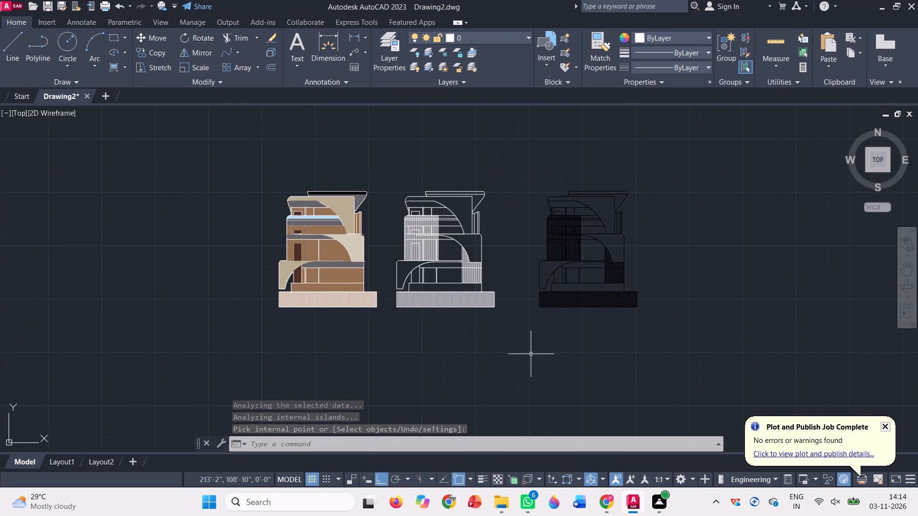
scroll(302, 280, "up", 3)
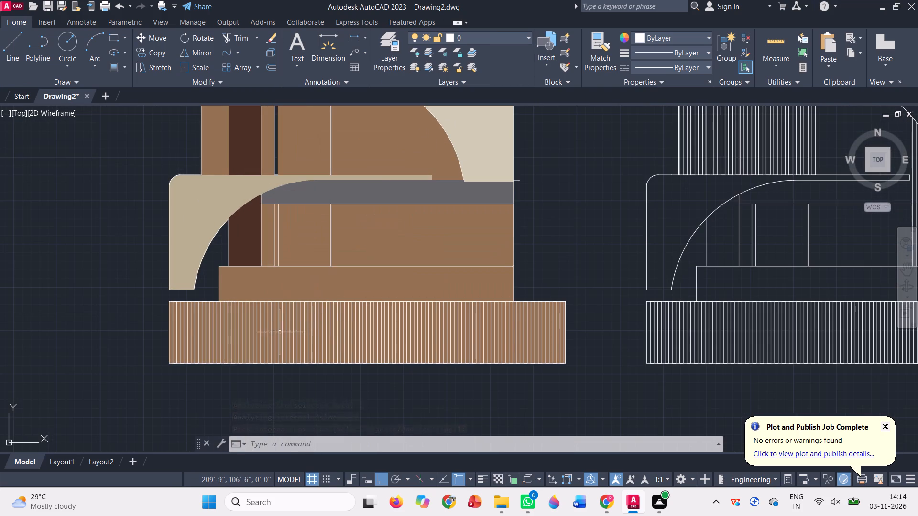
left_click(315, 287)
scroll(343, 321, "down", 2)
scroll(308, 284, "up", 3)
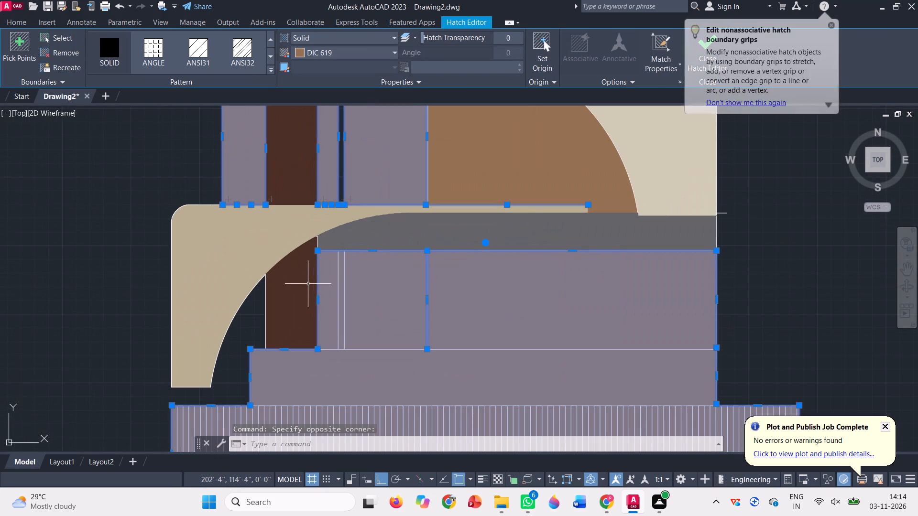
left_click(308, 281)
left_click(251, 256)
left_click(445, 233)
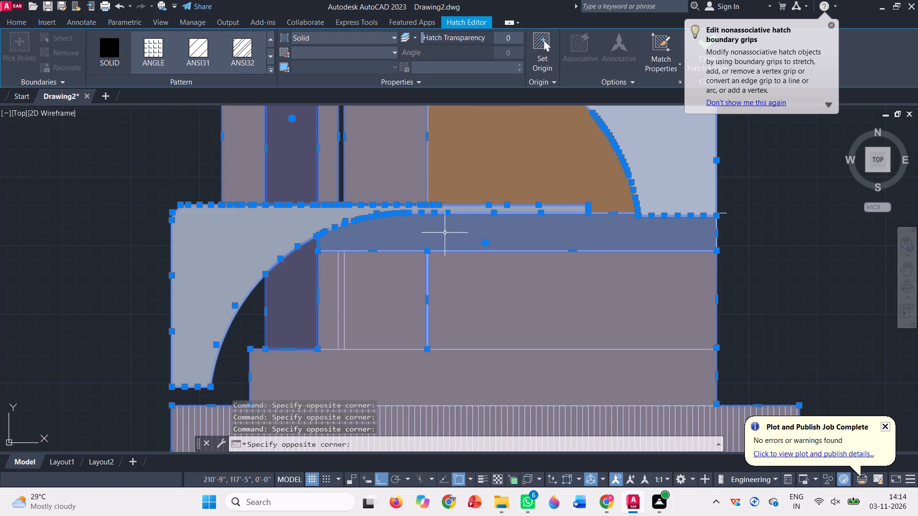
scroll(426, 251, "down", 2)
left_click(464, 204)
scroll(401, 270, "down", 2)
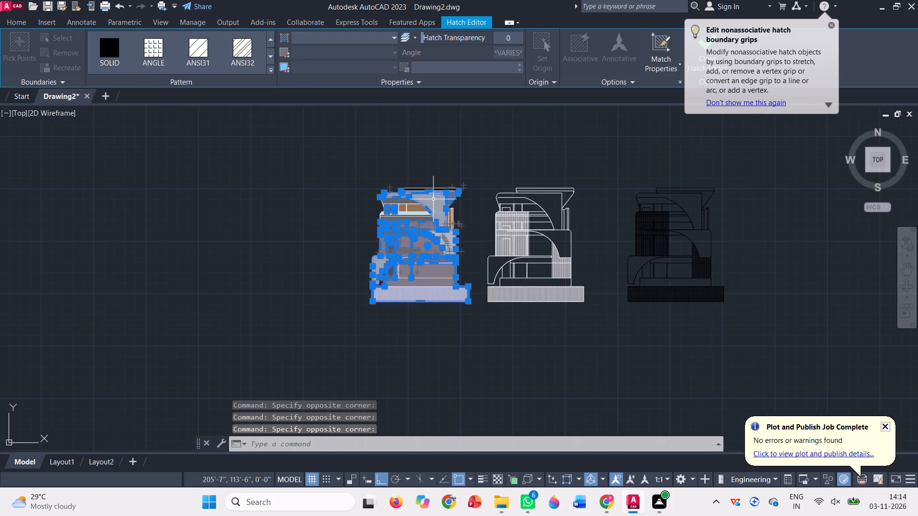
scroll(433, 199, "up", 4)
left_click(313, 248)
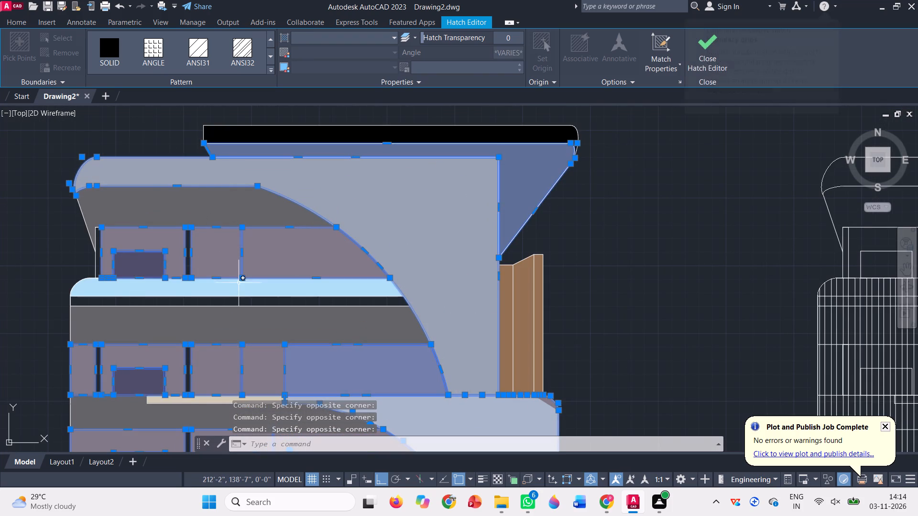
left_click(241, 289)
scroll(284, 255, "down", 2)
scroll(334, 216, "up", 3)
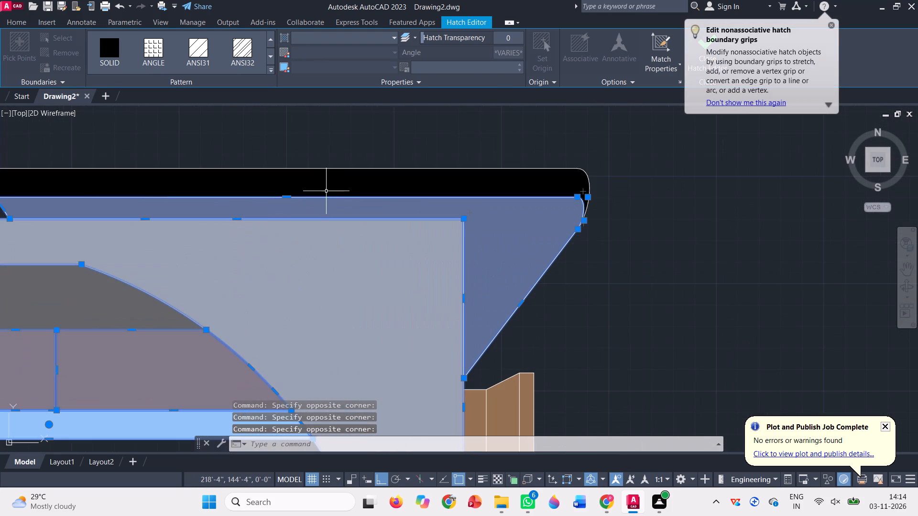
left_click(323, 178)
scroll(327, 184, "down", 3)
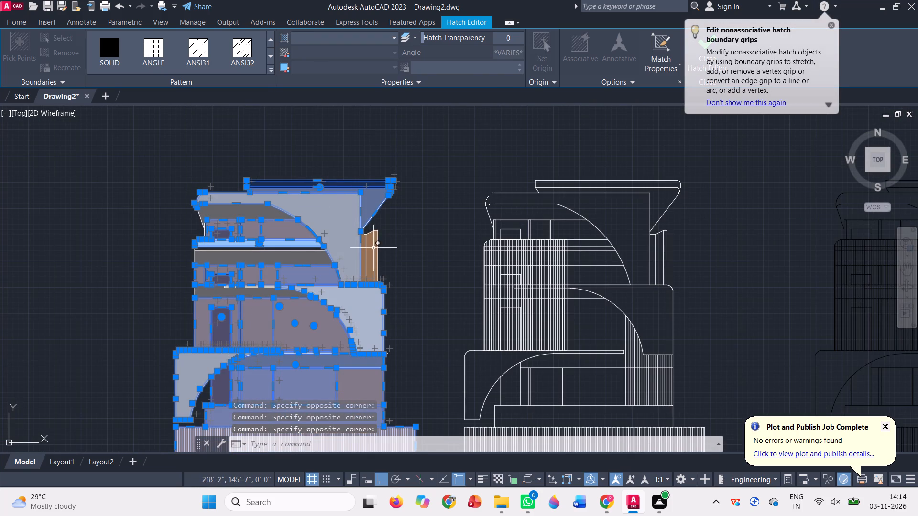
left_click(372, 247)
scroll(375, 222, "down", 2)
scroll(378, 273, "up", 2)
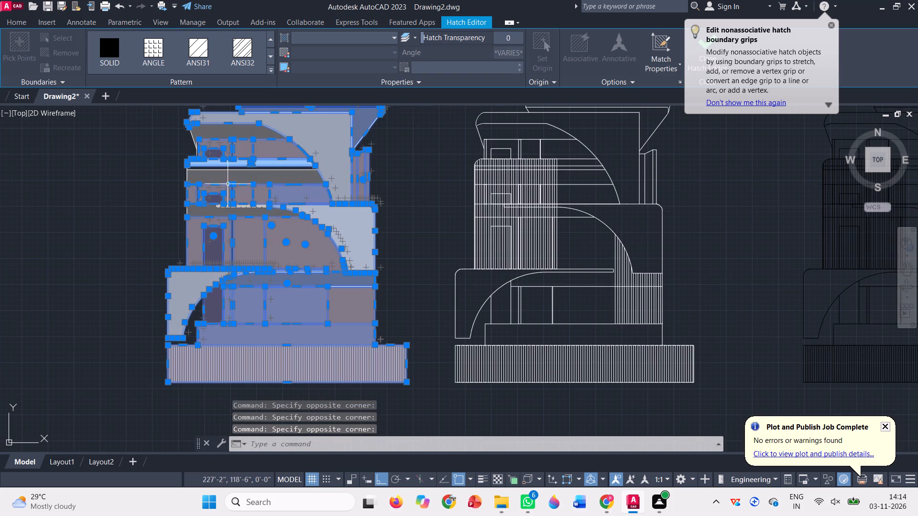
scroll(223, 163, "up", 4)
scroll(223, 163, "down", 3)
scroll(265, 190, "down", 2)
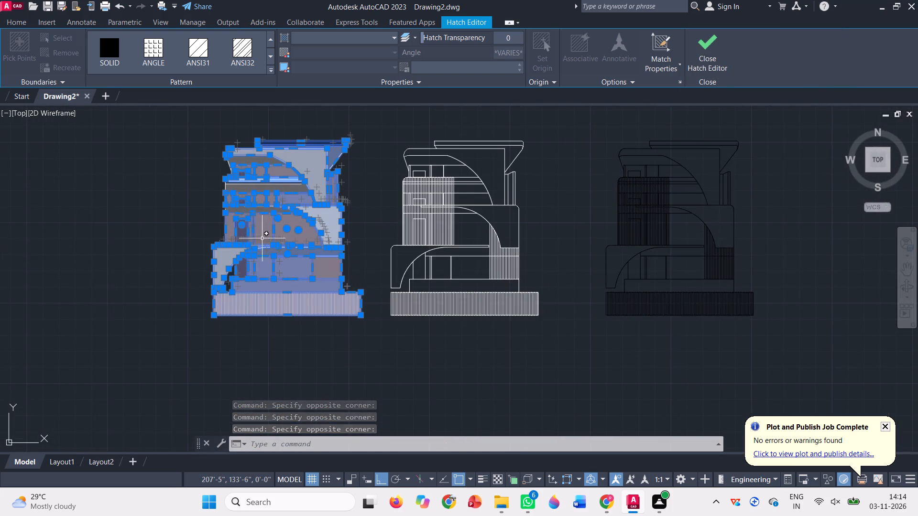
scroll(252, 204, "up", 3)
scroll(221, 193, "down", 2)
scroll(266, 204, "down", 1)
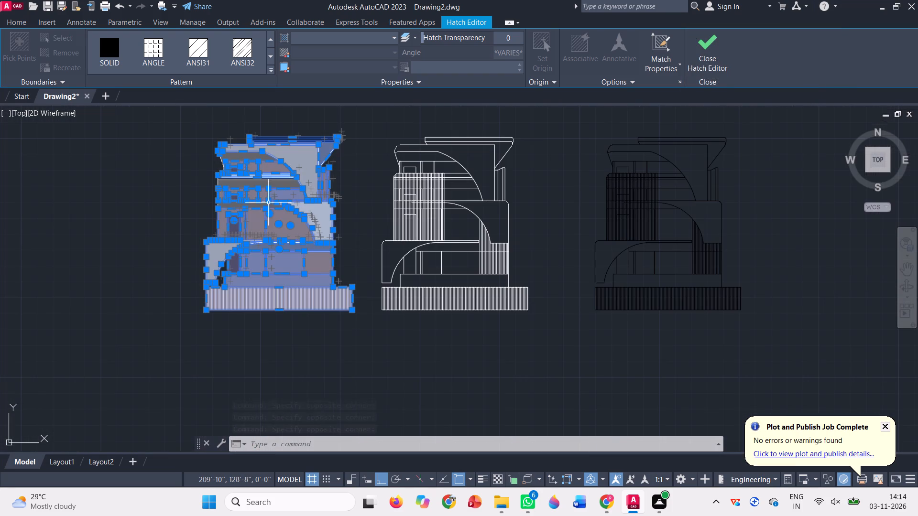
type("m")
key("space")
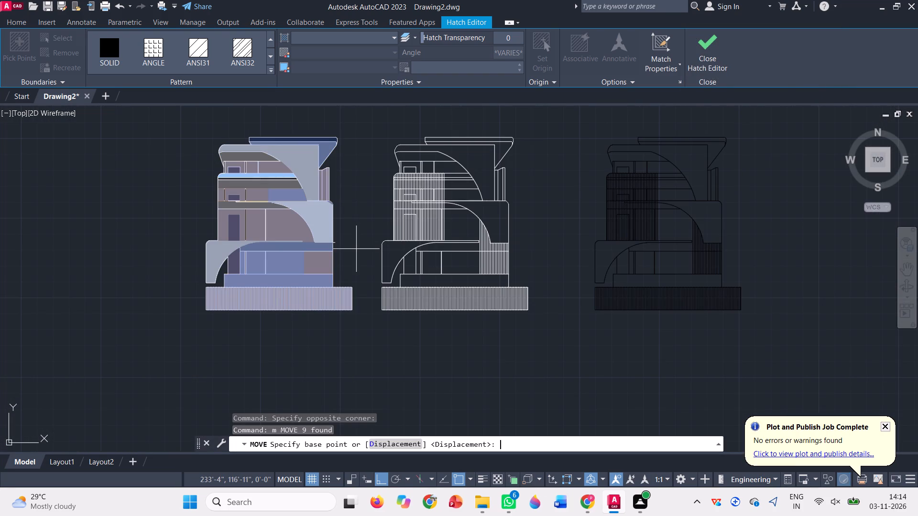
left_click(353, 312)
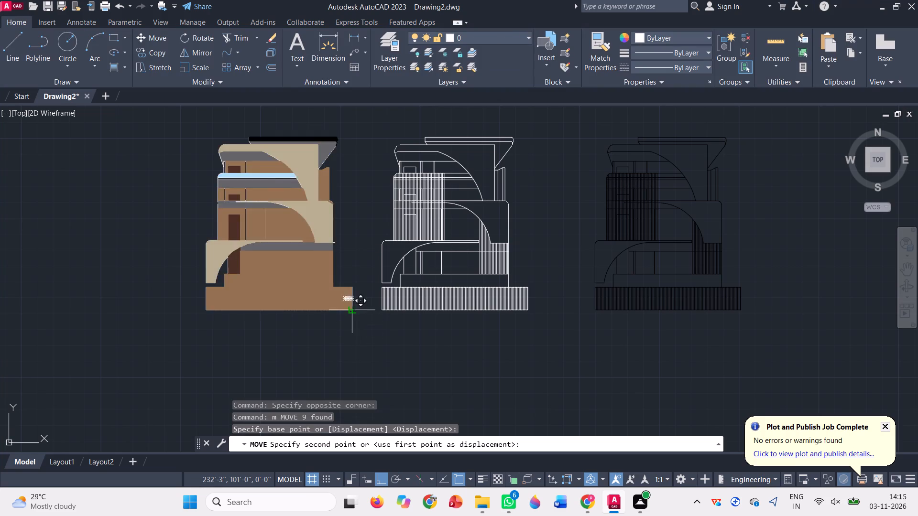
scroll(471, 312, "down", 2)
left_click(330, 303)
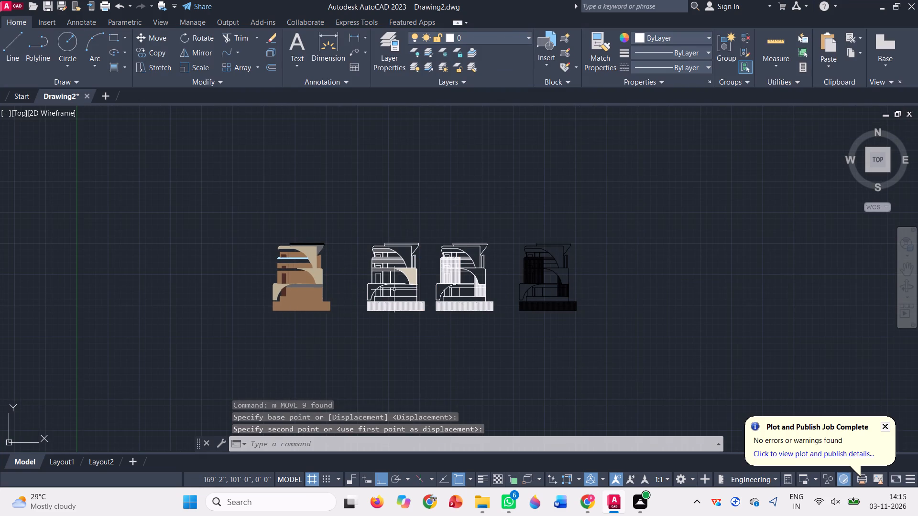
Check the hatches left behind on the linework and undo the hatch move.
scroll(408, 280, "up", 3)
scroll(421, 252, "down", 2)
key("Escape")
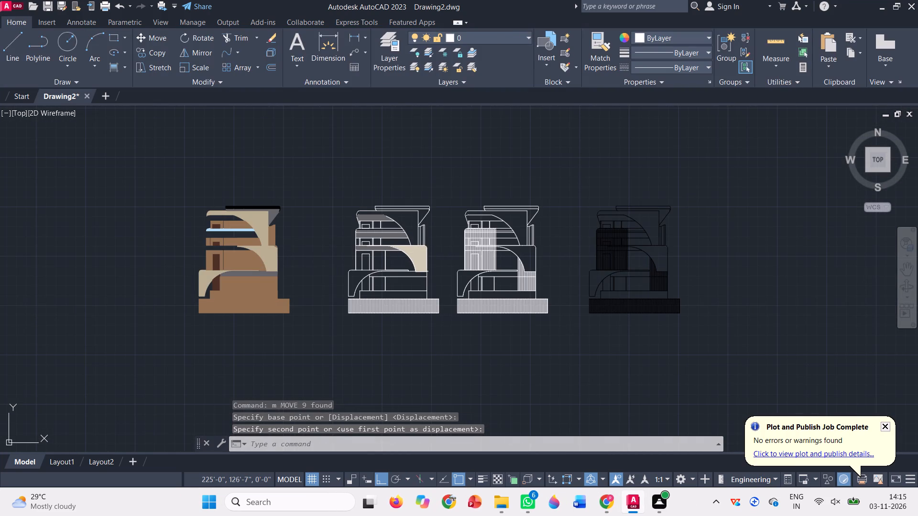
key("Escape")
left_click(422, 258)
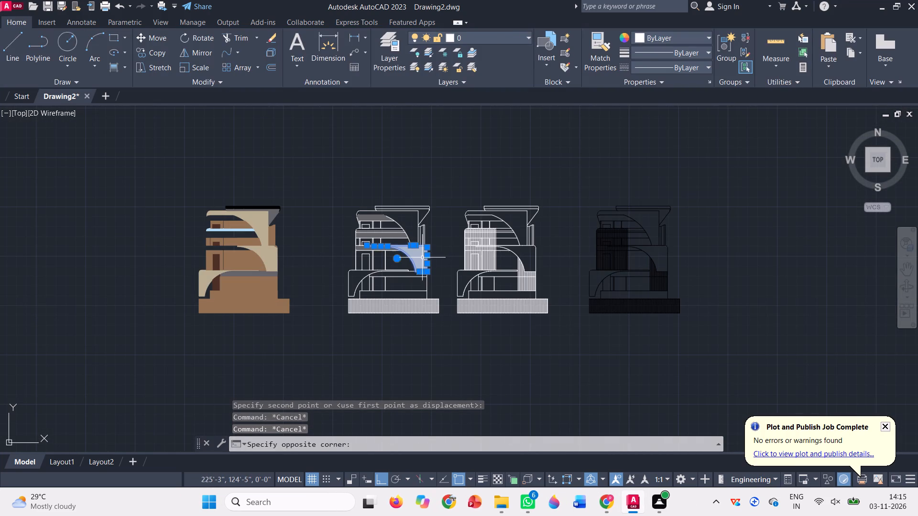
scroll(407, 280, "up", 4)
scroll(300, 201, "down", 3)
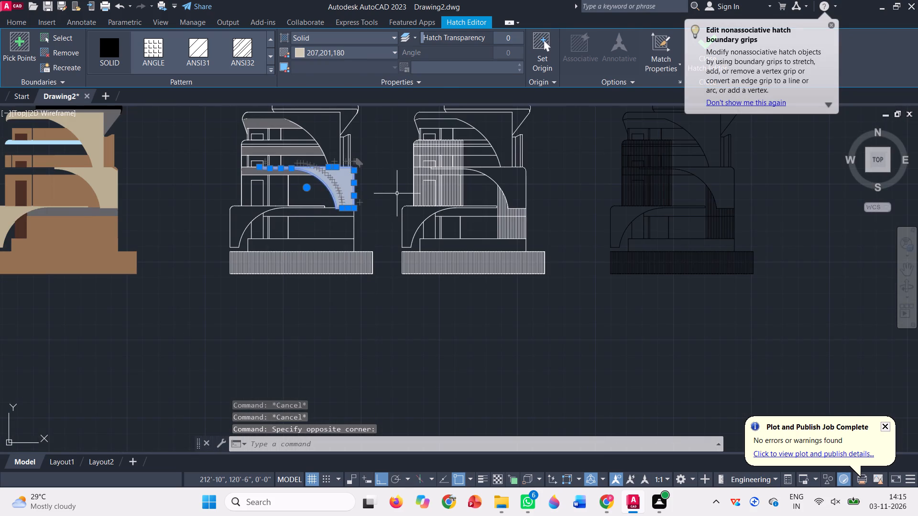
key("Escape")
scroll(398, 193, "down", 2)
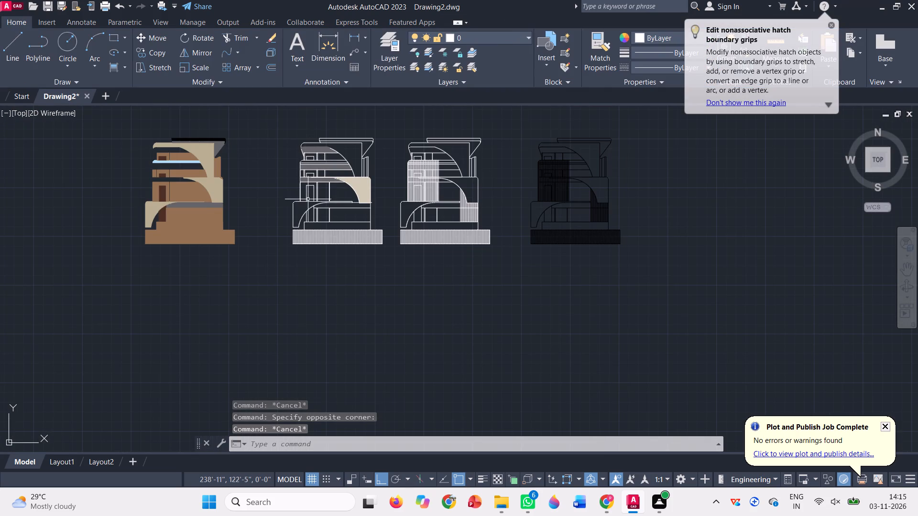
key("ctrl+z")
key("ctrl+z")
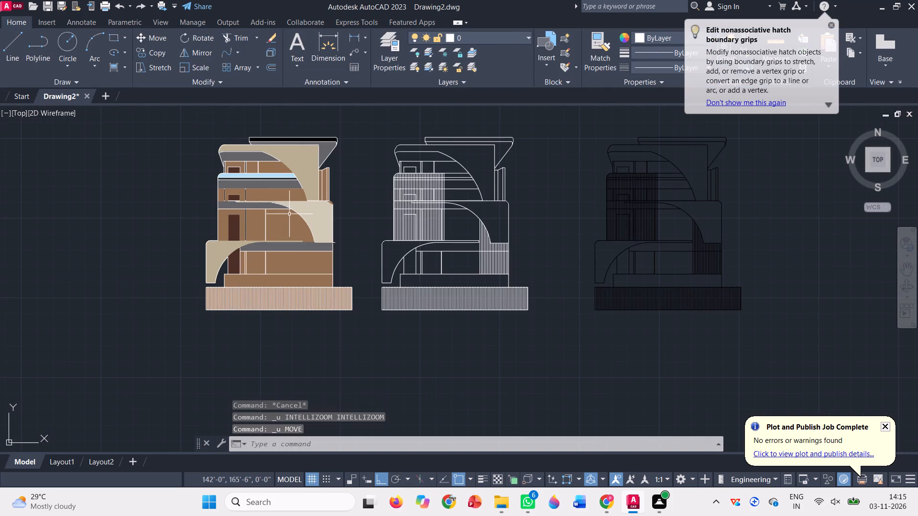
Select the hatches across the leftmost elevation, including its remaining wall infills, and move them about 68 feet left of the linework.
left_click(298, 152)
scroll(304, 144, "up", 3)
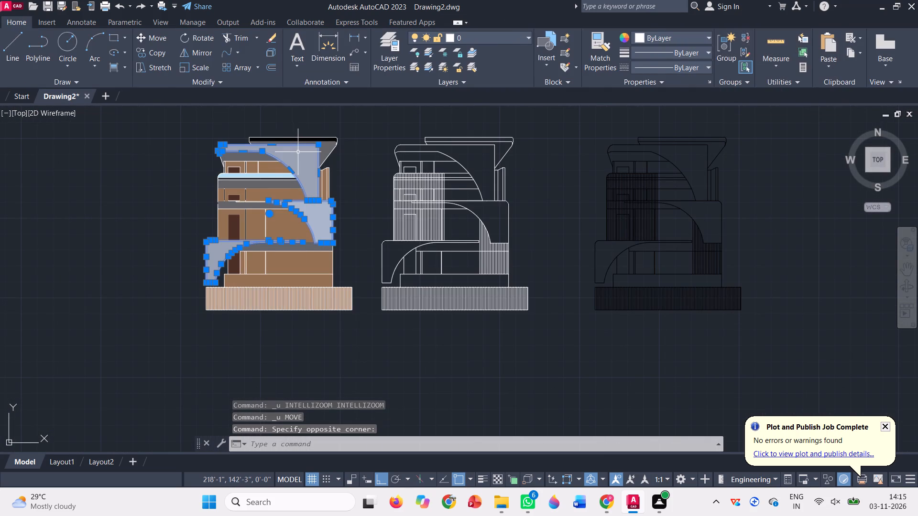
scroll(304, 144, "up", 5)
left_click(307, 137)
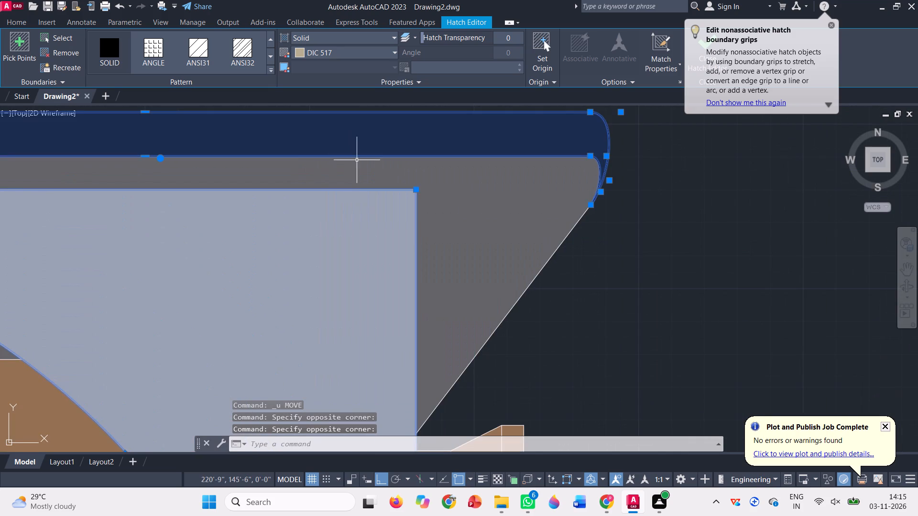
left_click(369, 169)
scroll(369, 169, "down", 4)
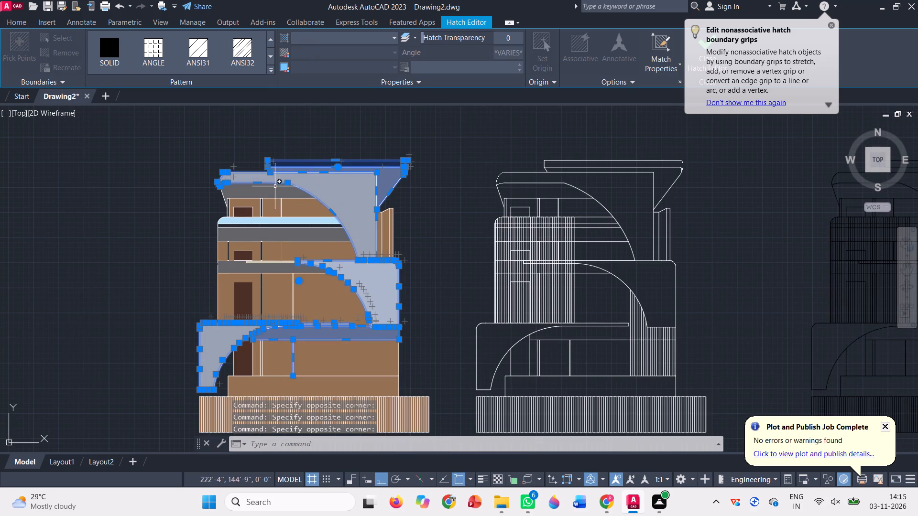
left_click(274, 186)
scroll(266, 202, "up", 3)
left_click(266, 202)
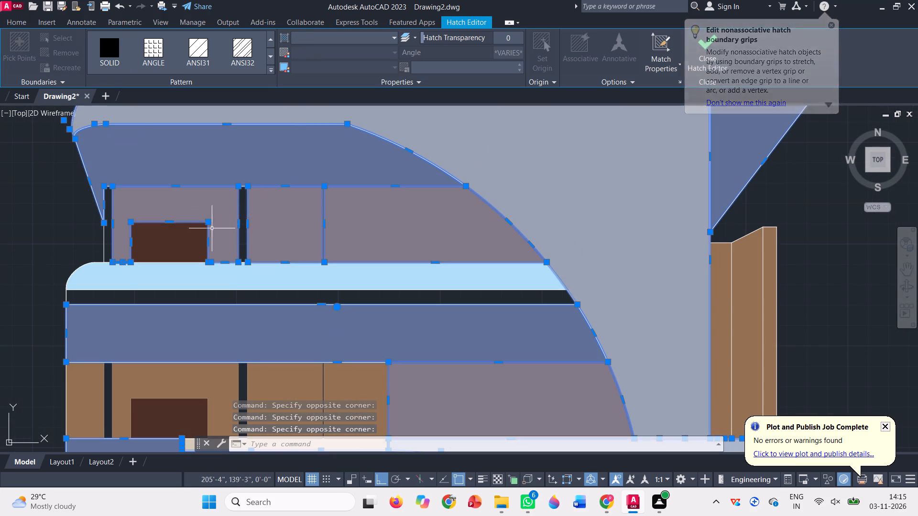
left_click(185, 234)
left_click(196, 266)
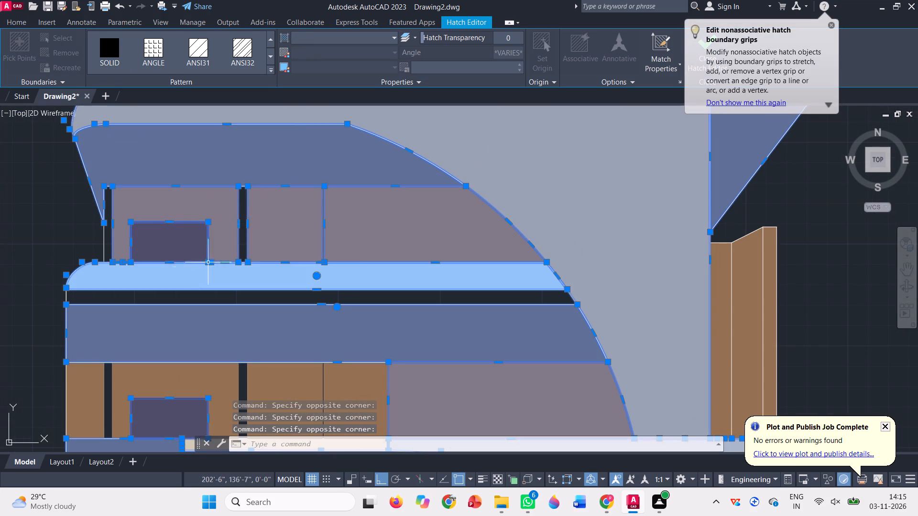
scroll(247, 209, "down", 3)
scroll(331, 238, "up", 3)
left_click(469, 211)
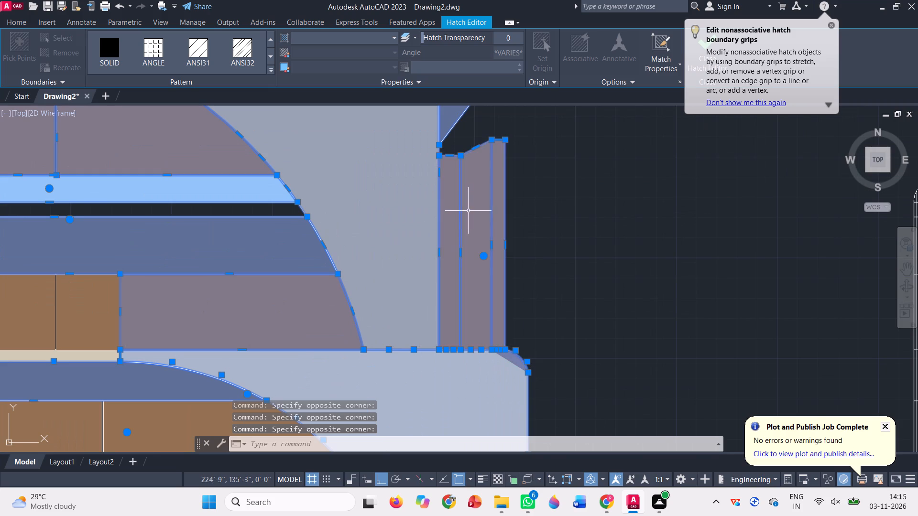
scroll(438, 228, "down", 1)
left_click(260, 247)
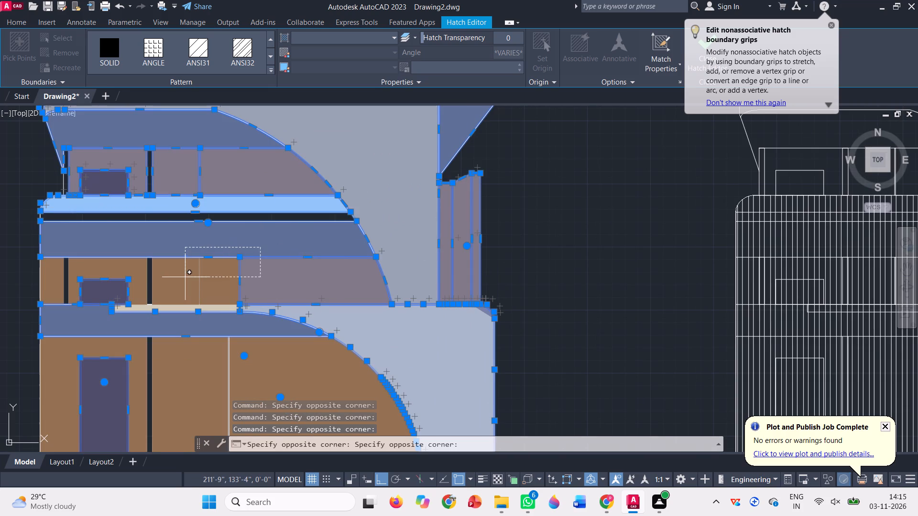
left_click(224, 244)
left_click(205, 276)
scroll(184, 258, "down", 2)
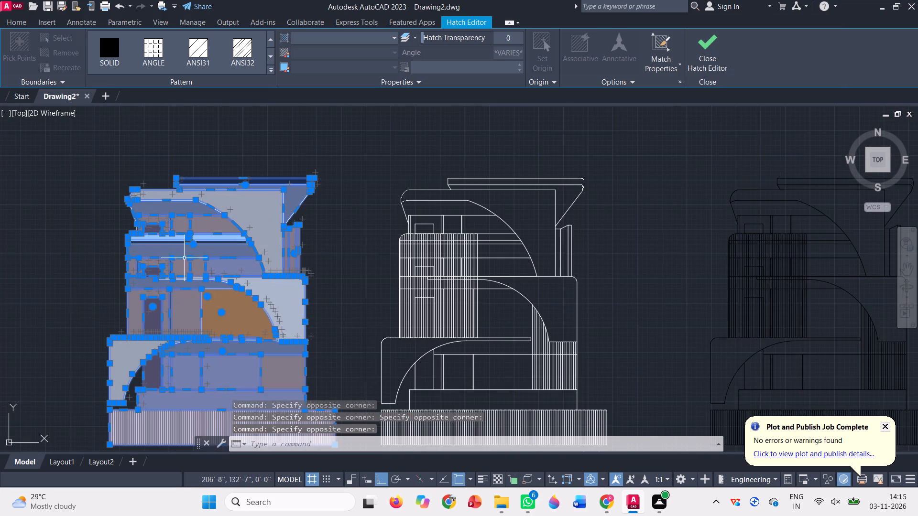
left_click(221, 301)
scroll(242, 291, "down", 1)
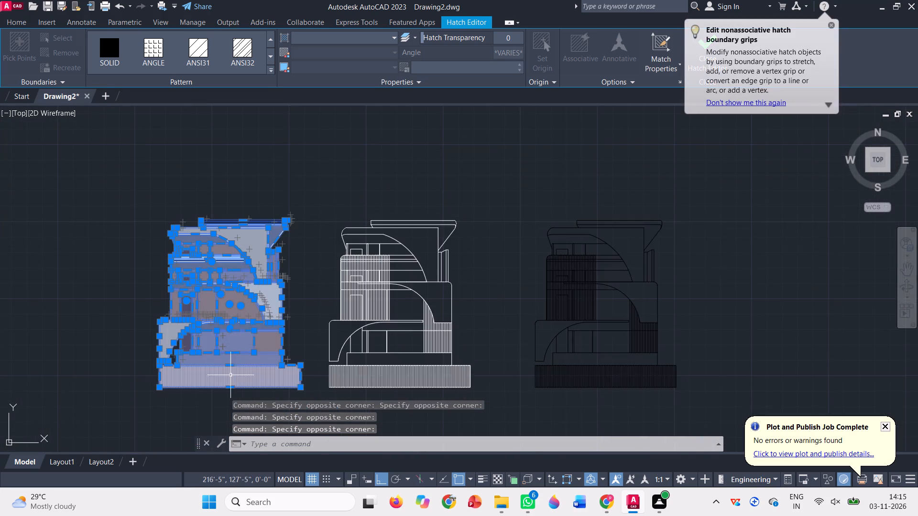
scroll(230, 376, "up", 6)
scroll(286, 341, "down", 4)
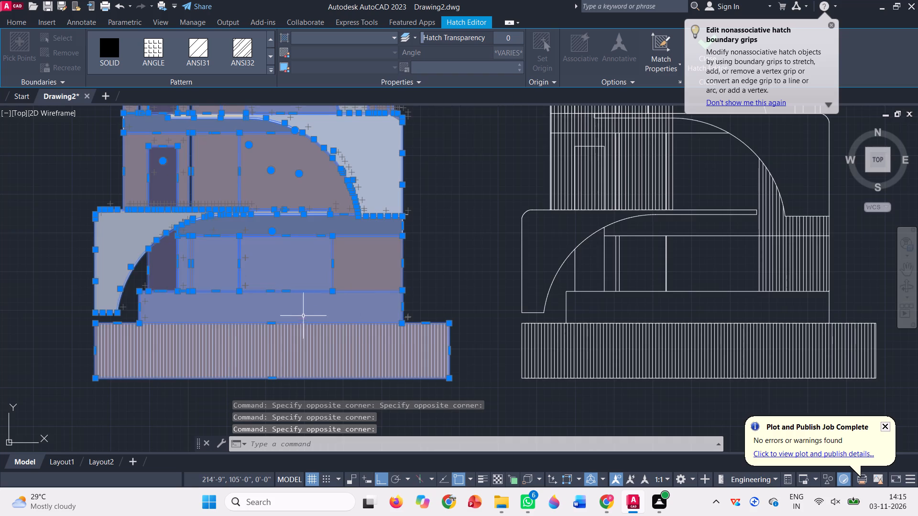
scroll(300, 318, "down", 2)
type("m")
key("space")
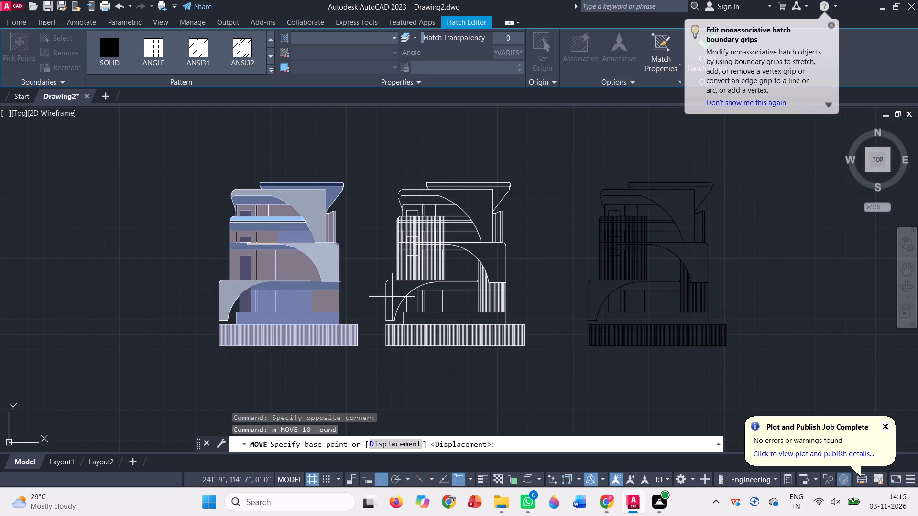
left_click(359, 350)
scroll(429, 335, "down", 2)
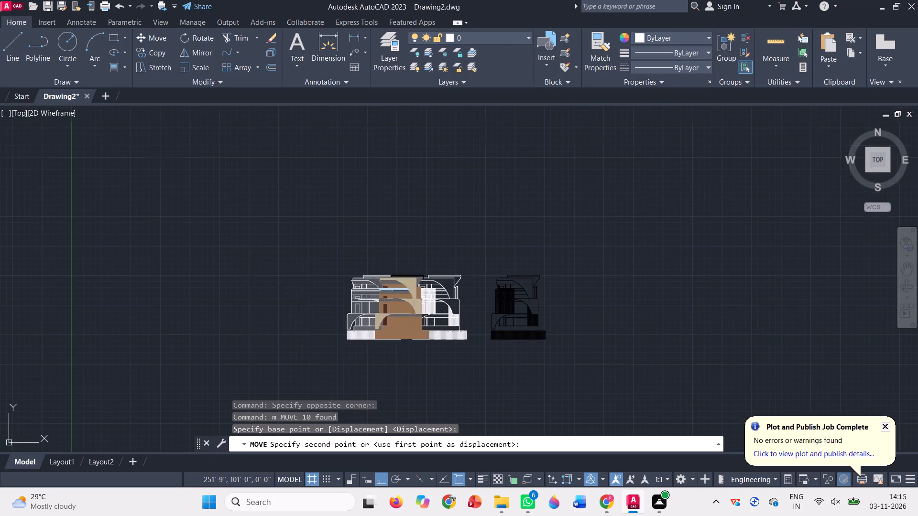
scroll(292, 337, "up", 3)
scroll(296, 339, "down", 1)
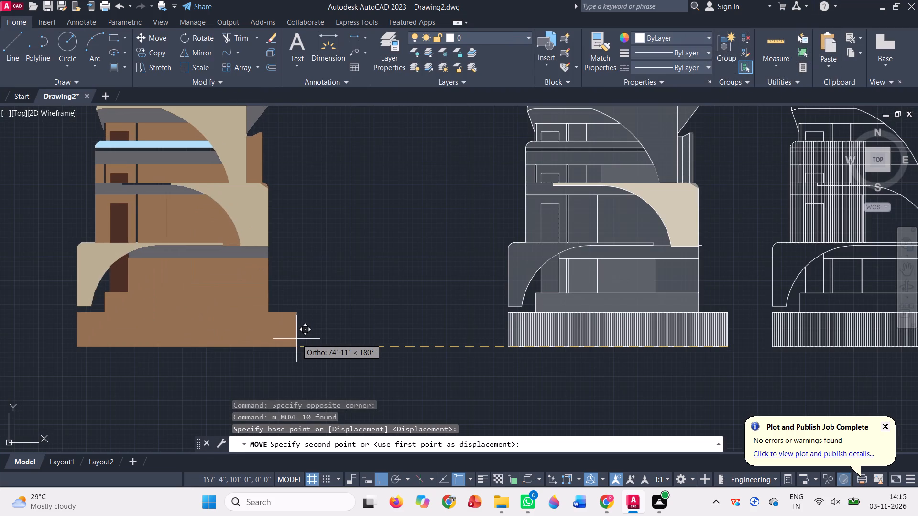
left_click(320, 334)
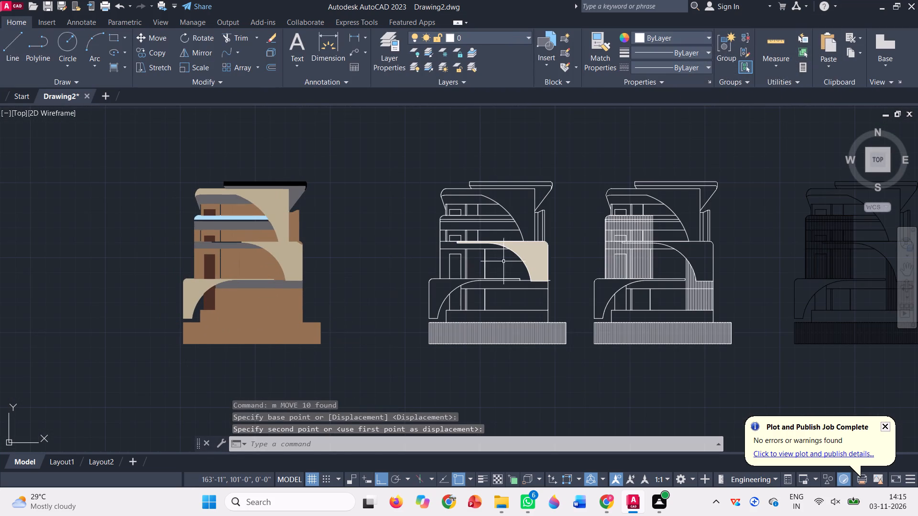
Move the black elevation onto the separated hatches, aligning the lower-right corners of their bases.
scroll(524, 247, "up", 1)
scroll(384, 228, "down", 2)
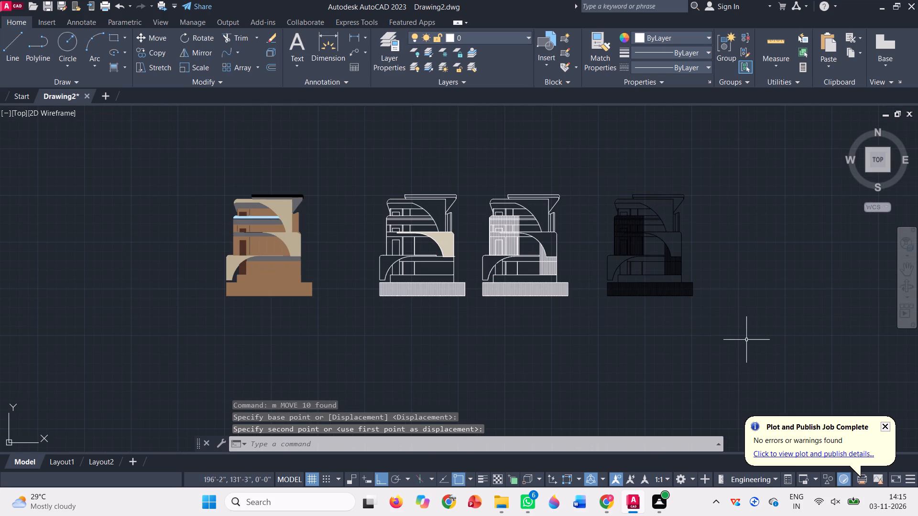
left_click(745, 340)
left_click(579, 183)
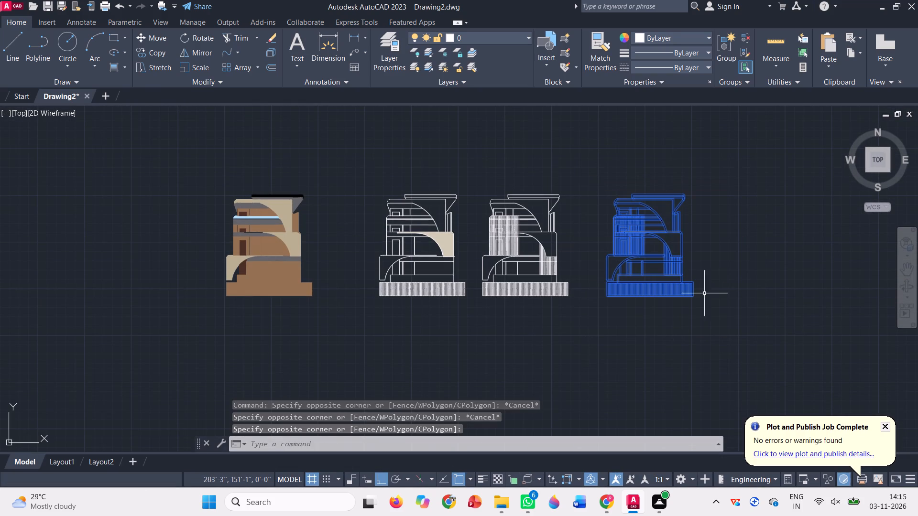
type("m")
key("space")
scroll(696, 288, "up", 4)
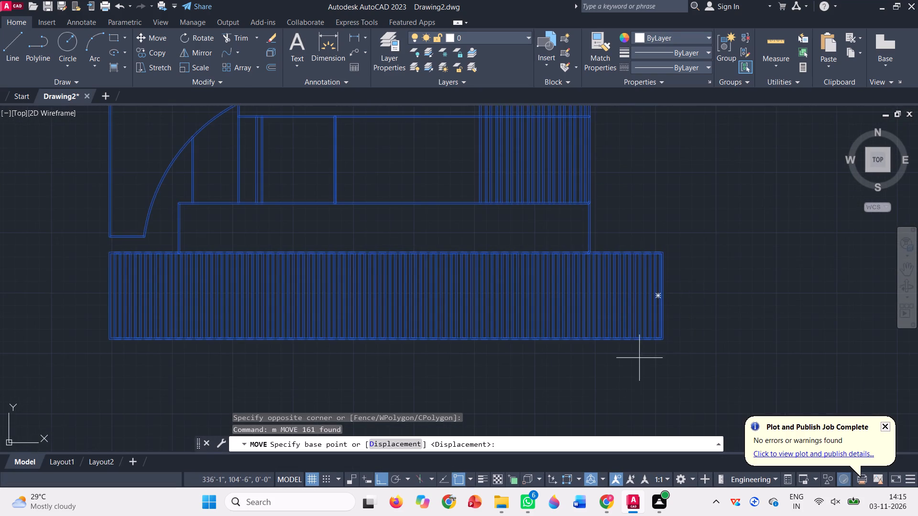
scroll(643, 357, "up", 3)
left_click(695, 294)
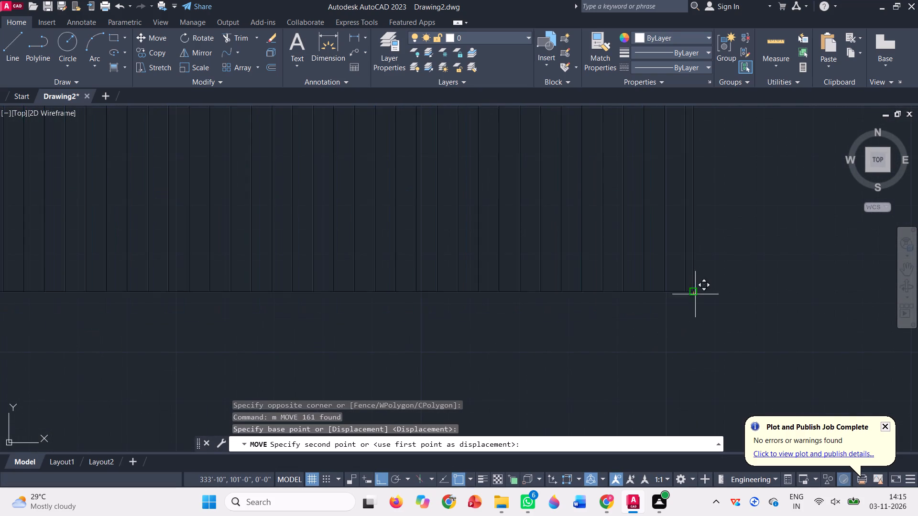
scroll(759, 296, "down", 6)
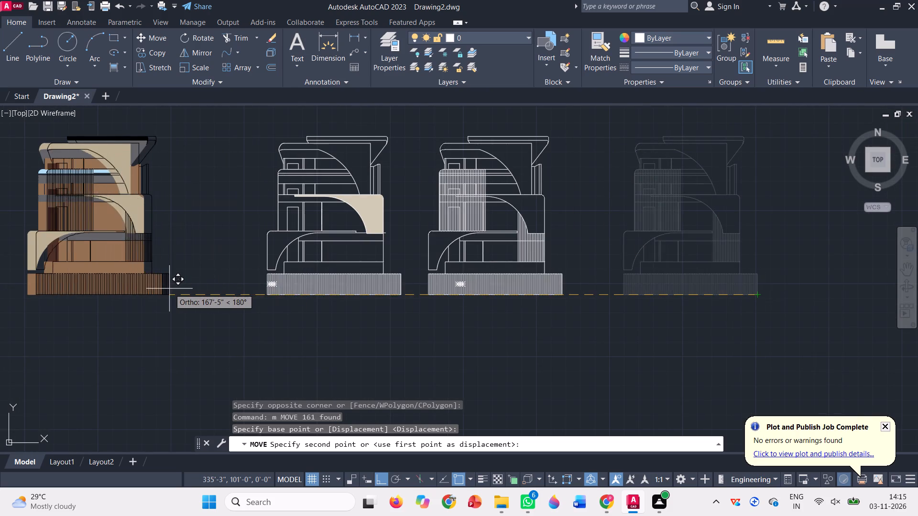
scroll(169, 289, "up", 5)
scroll(65, 362, "up", 4)
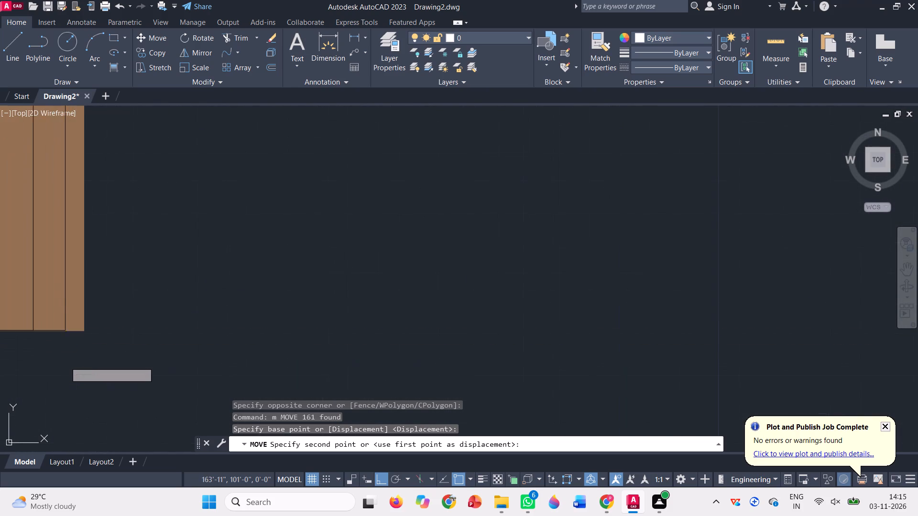
left_click(83, 331)
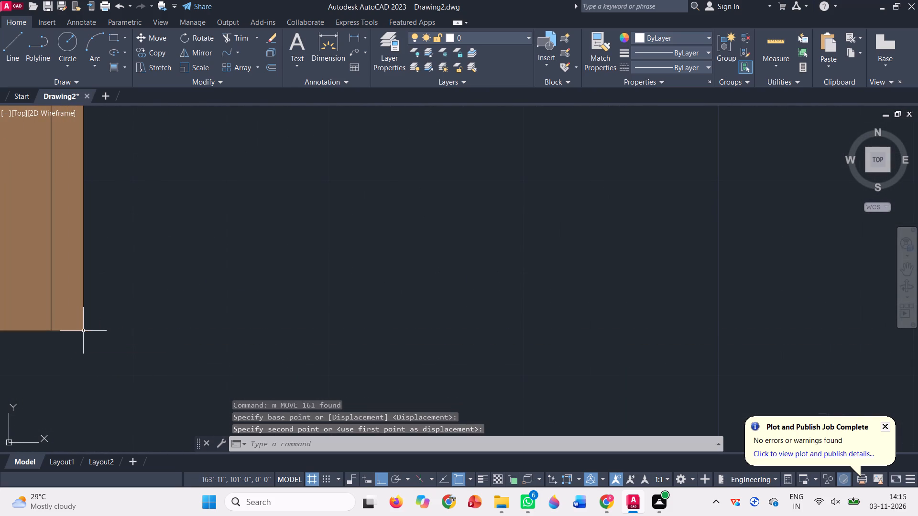
Delete the white elevation nearest the coloured one, together with the beige arch hatch left on it.
scroll(191, 348, "down", 8)
scroll(270, 343, "down", 1)
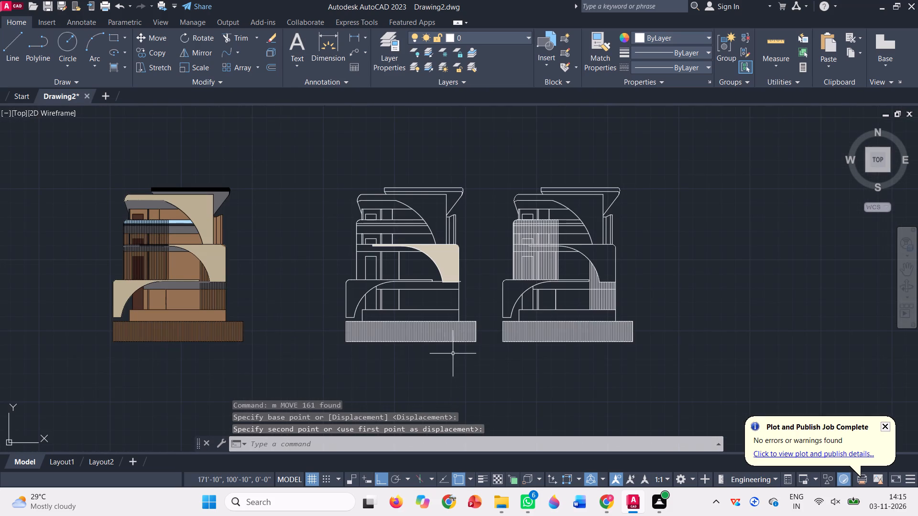
left_click(484, 355)
left_click(327, 163)
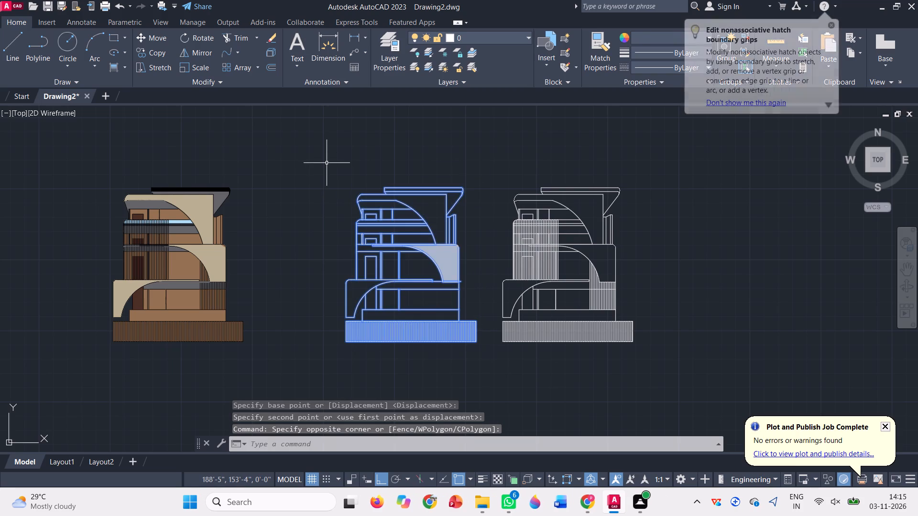
key("Delete")
Move the remaining white elevation about 60 feet left, placing it beside the coloured elevation.
left_click(670, 357)
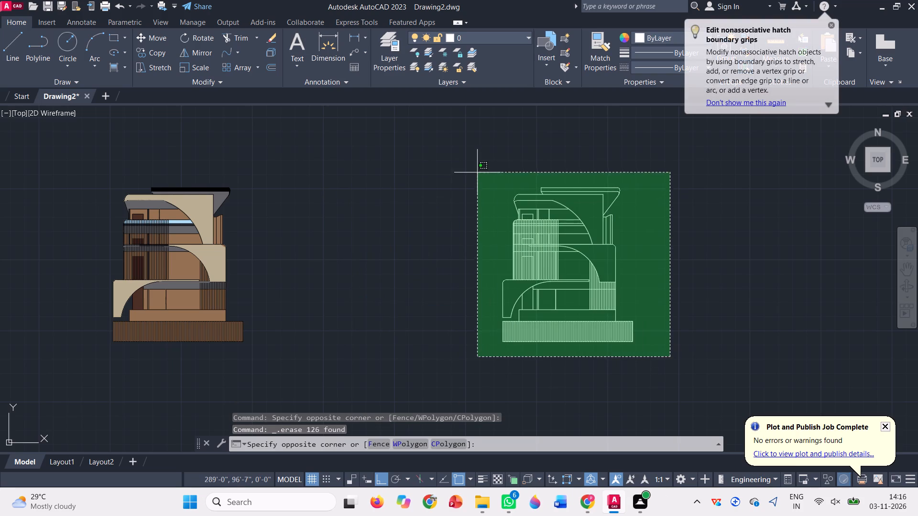
left_click(477, 165)
type("m")
key("space")
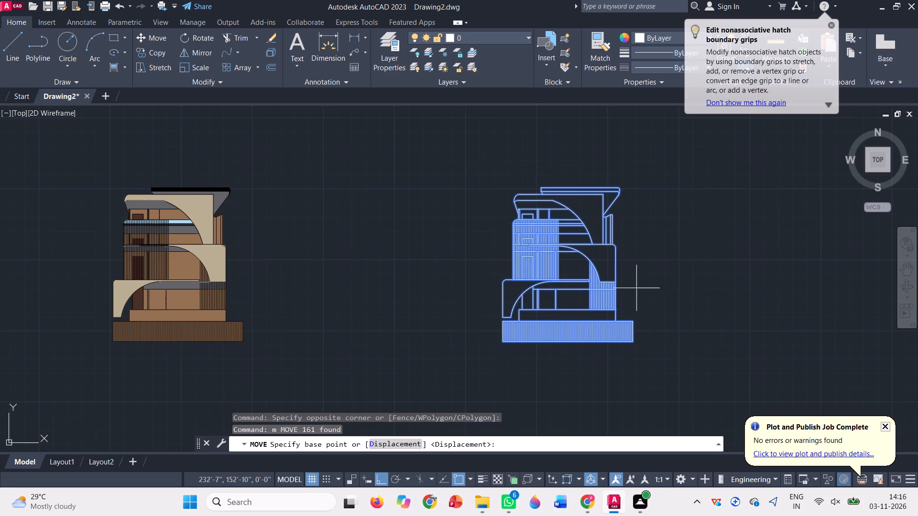
left_click(632, 342)
left_click(427, 335)
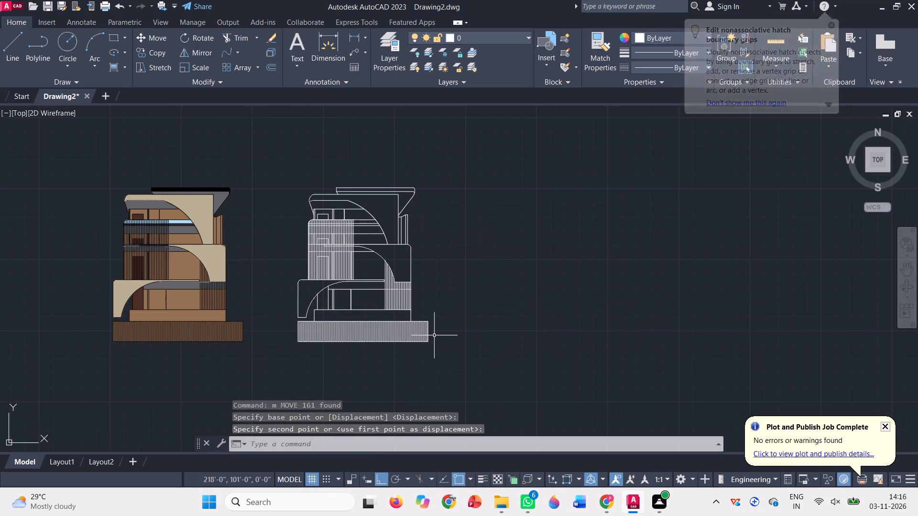
key("Escape")
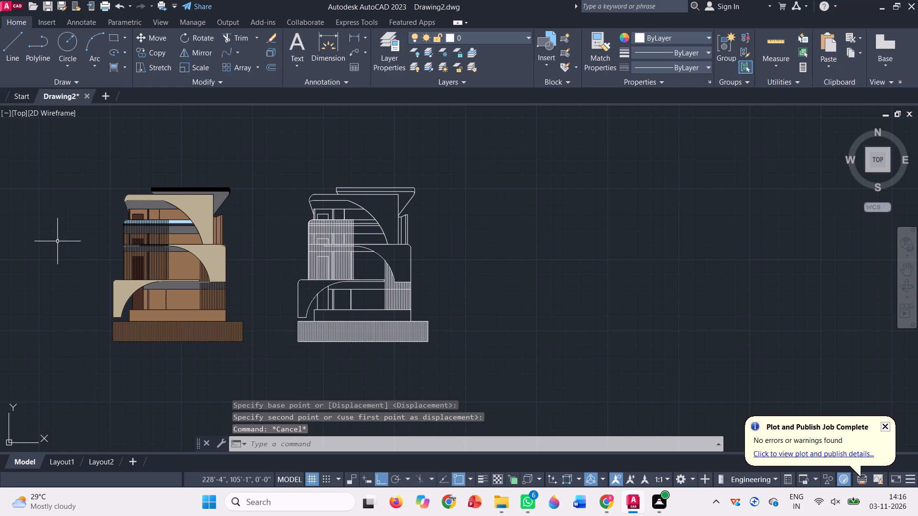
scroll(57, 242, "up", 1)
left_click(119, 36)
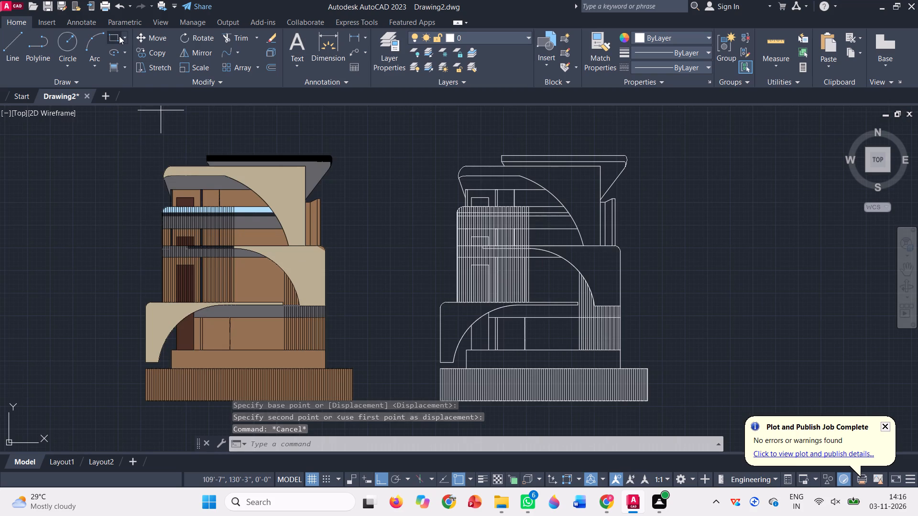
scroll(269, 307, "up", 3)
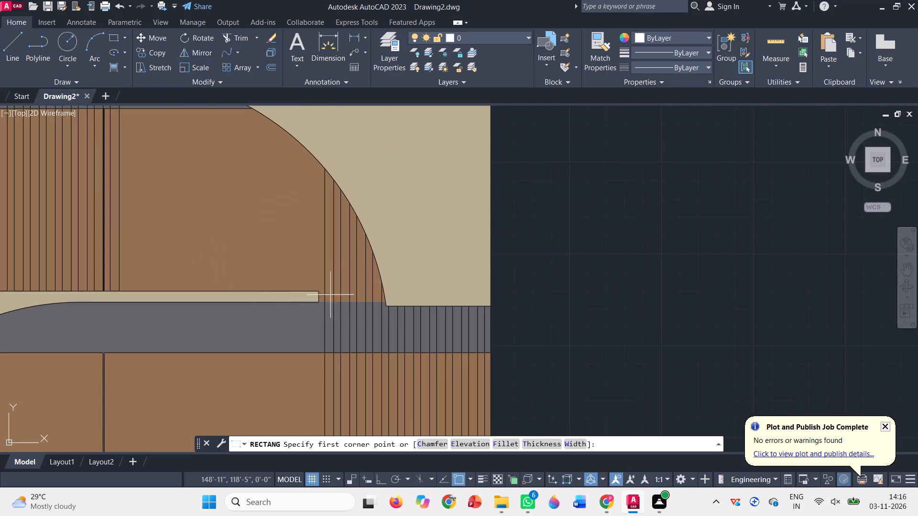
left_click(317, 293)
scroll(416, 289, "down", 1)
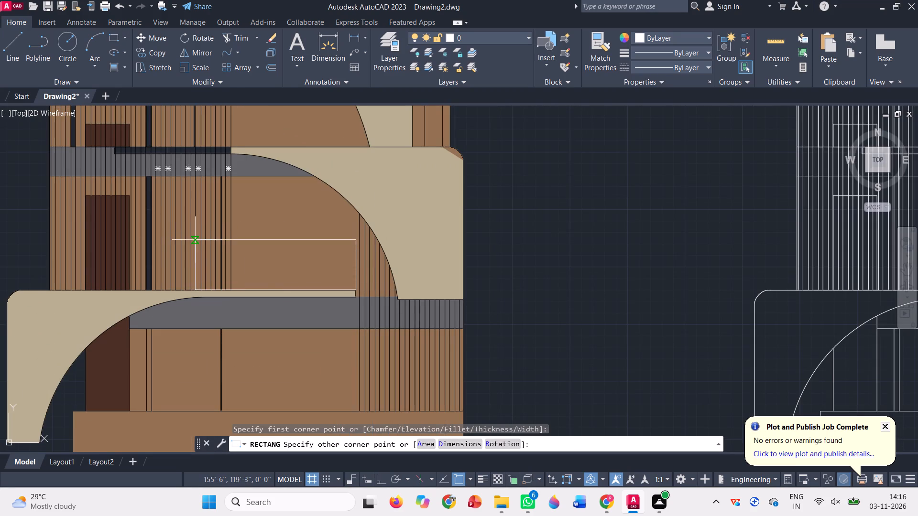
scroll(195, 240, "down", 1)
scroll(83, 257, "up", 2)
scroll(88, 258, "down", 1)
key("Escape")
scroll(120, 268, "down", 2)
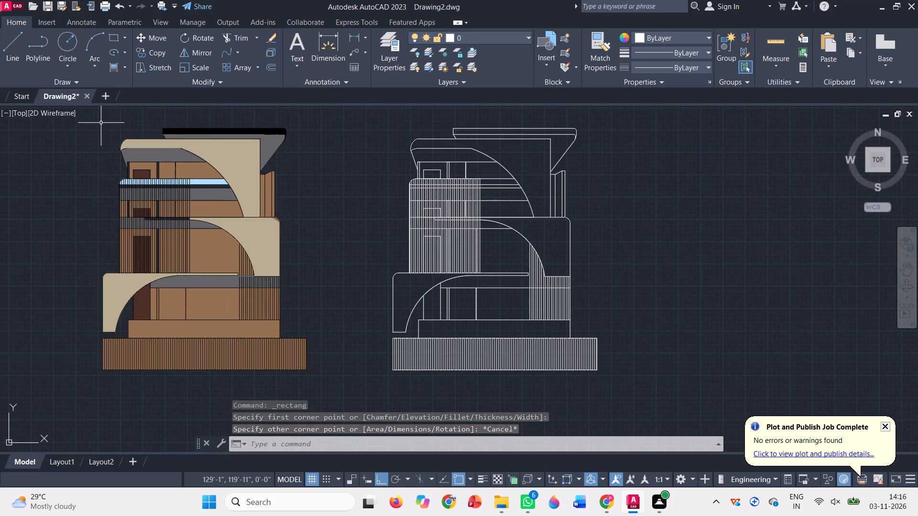
Turn off command log file recording with LOGFILEOFF.
left_click(902, 270)
left_click_drag(676, 235, 685, 239)
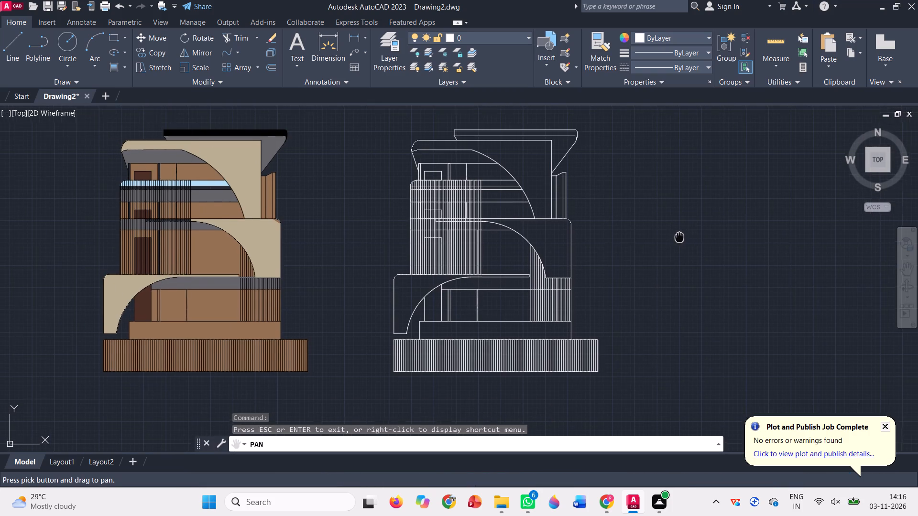
left_click_drag(685, 239, 742, 258)
key("Escape")
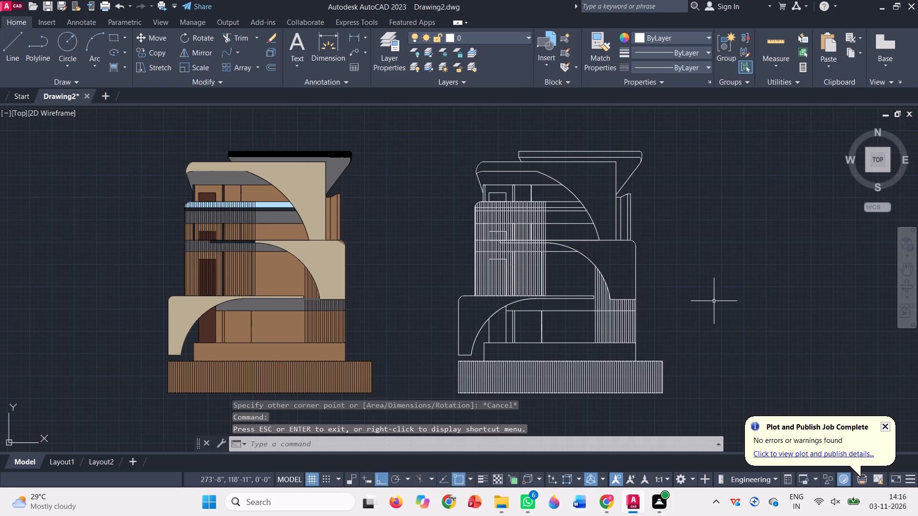
type("log")
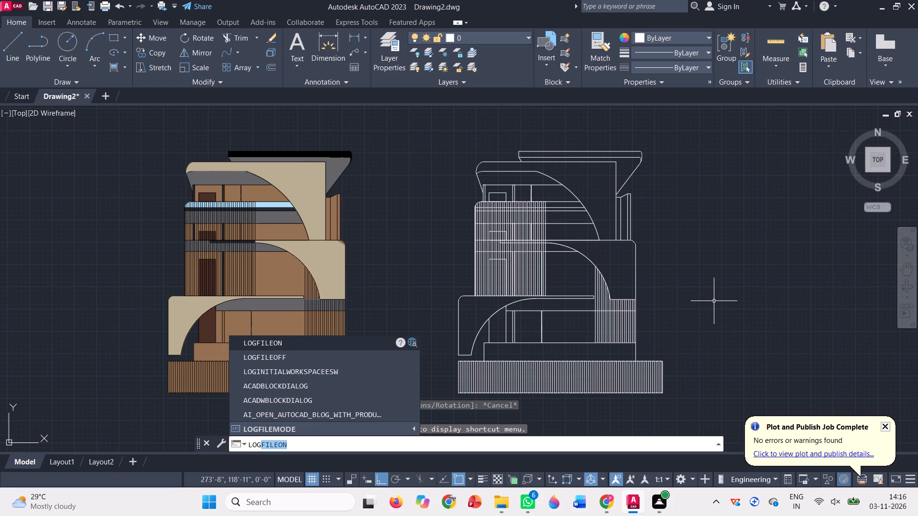
key("Down")
key("Return")
Save the drawing.
key("ctrl+s")
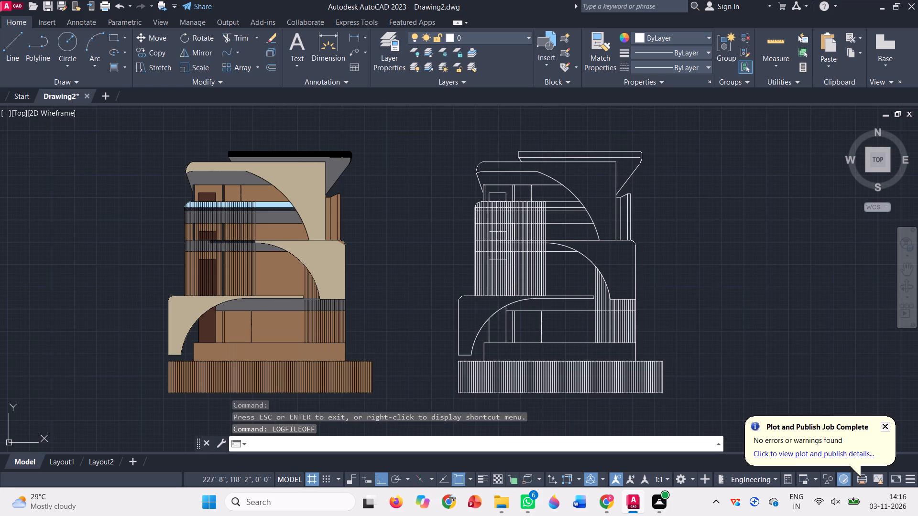
Save the drawing in Documents as Modern Luxury G+3 Contemporary Residential Building Elevation.
key("BackSpace")
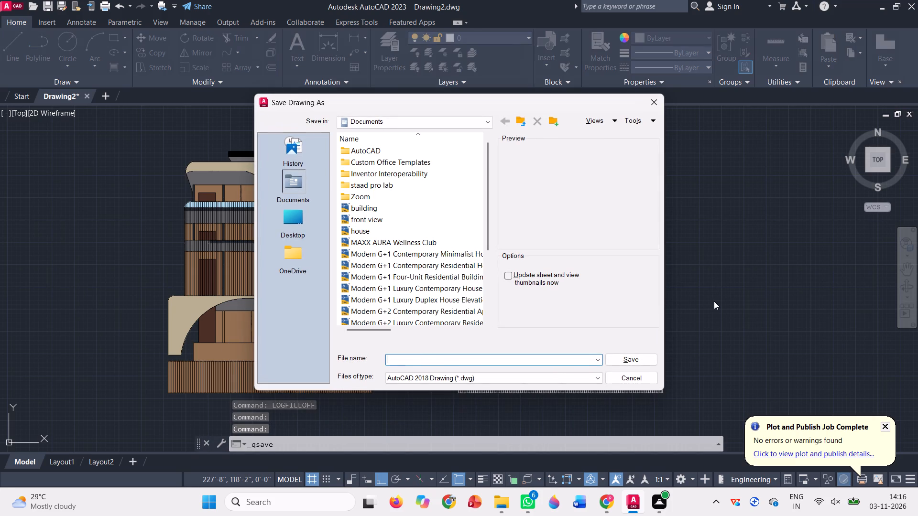
key("ctrl+v")
key("Return")
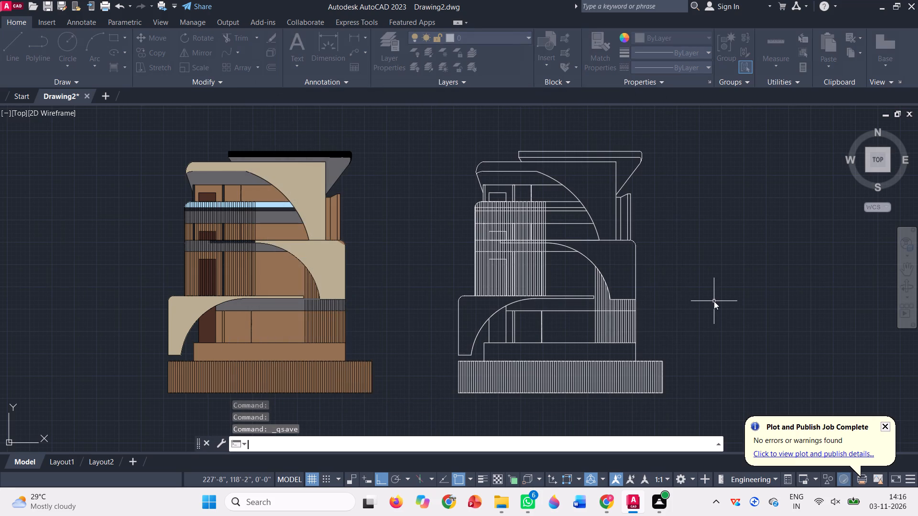
Plot the model with DWG To PDF.pc3 in landscape, applying the settings to the layout and saving the PDF in Documents under the suggested name.
left_click(104, 1)
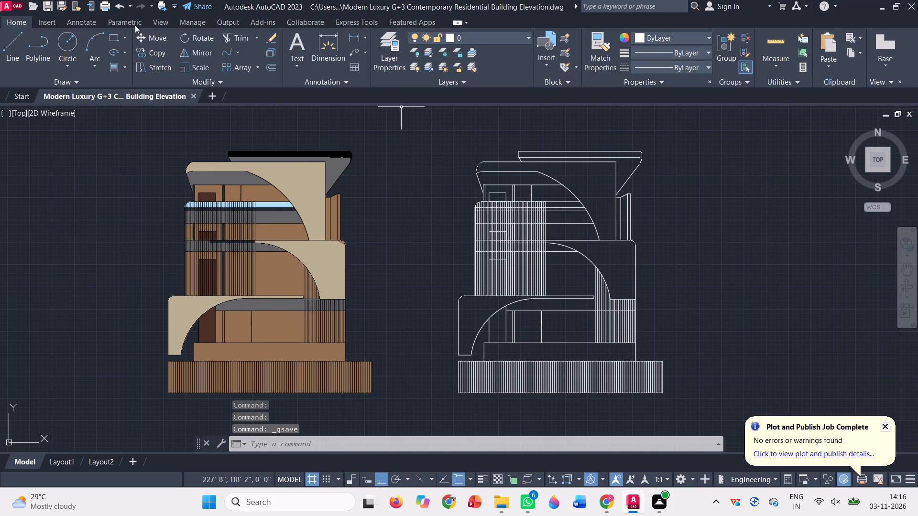
left_click(108, 4)
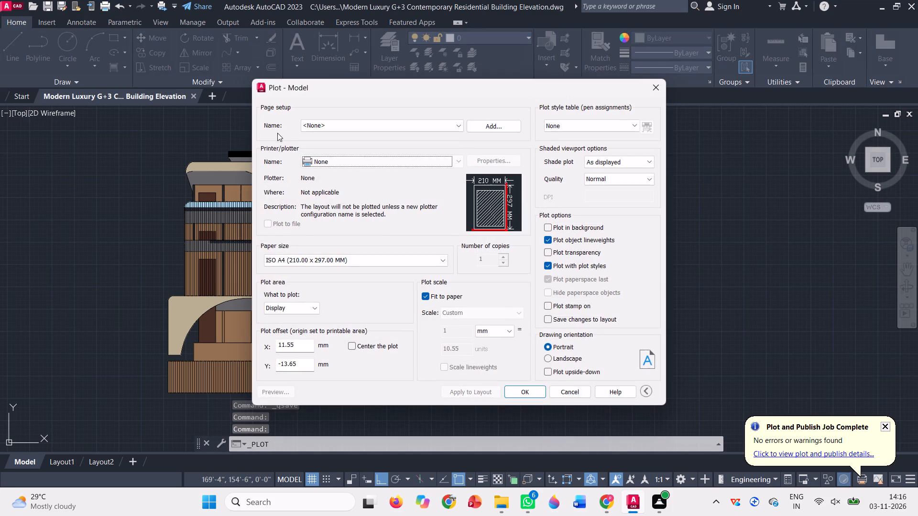
left_click(461, 161)
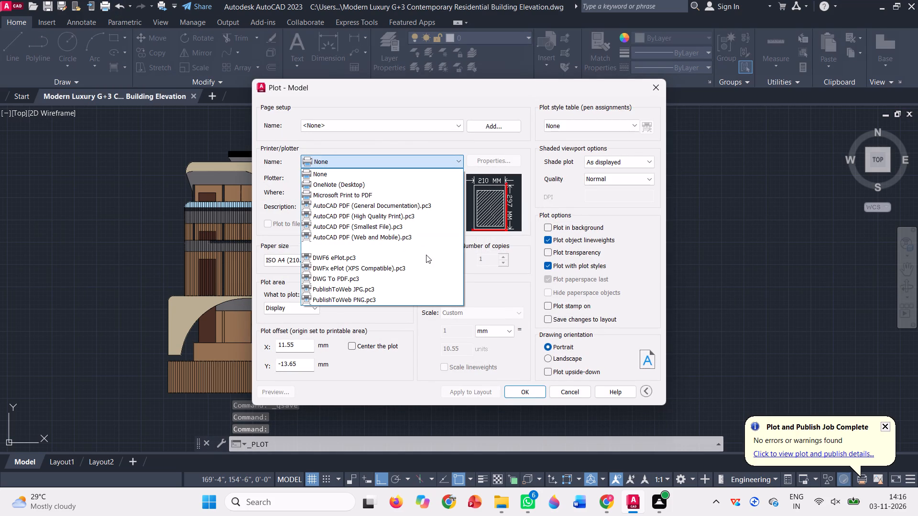
left_click(425, 279)
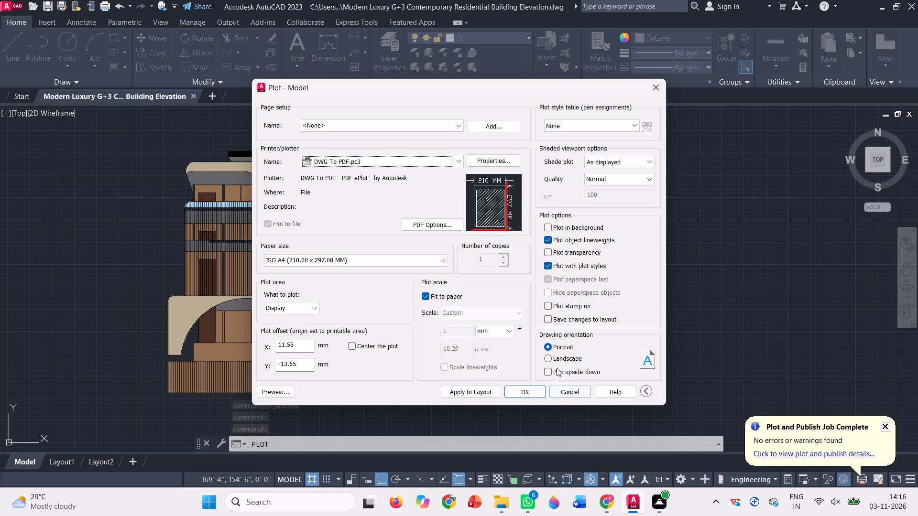
left_click(549, 357)
left_click(487, 391)
left_click(526, 388)
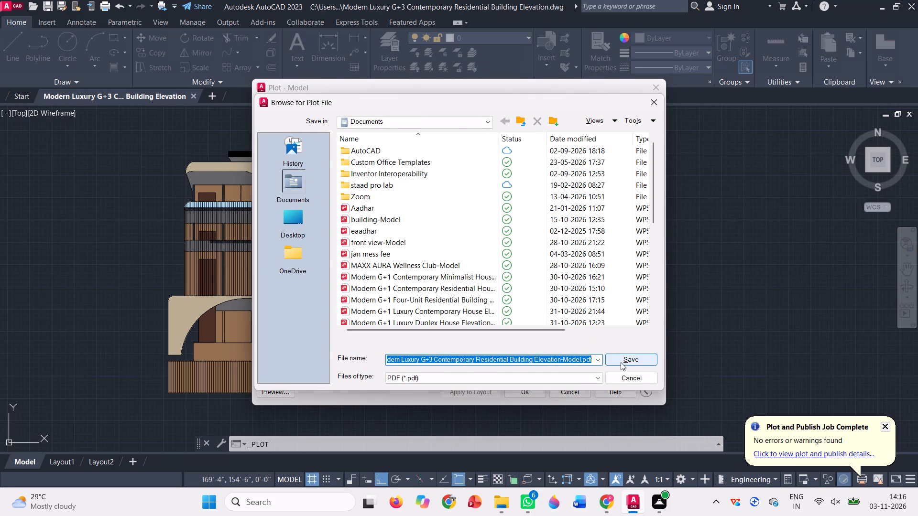
left_click(621, 362)
Minimize AutoCAD and close the plotted PDF's window in WPS Office.
left_click(882, 13)
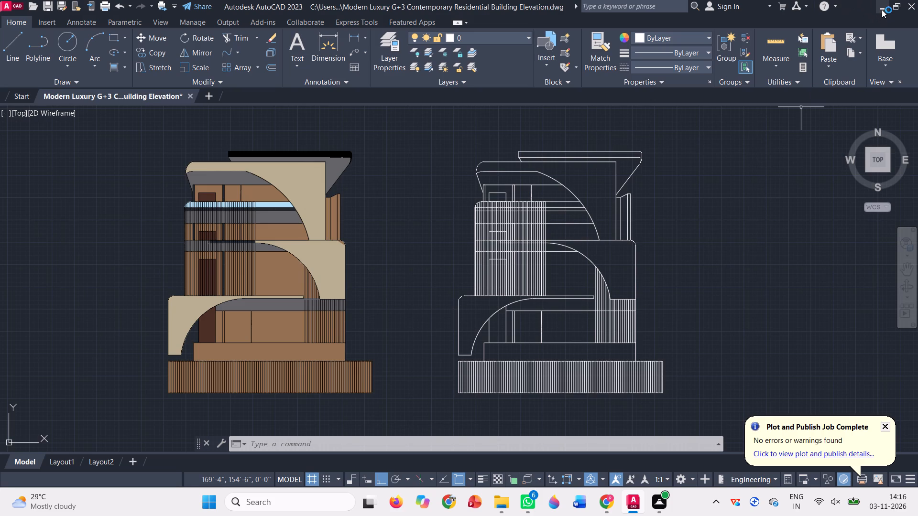
left_click(882, 10)
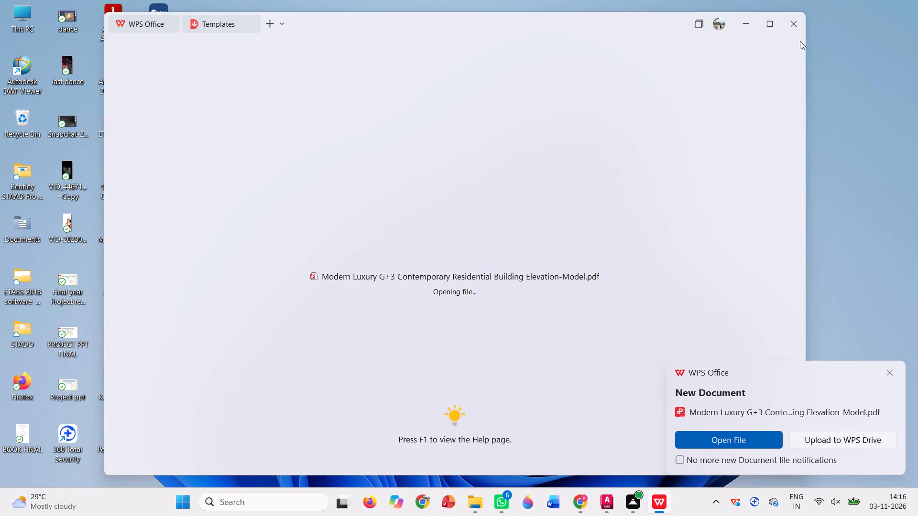
triple_click(792, 21)
triple_click(792, 21)
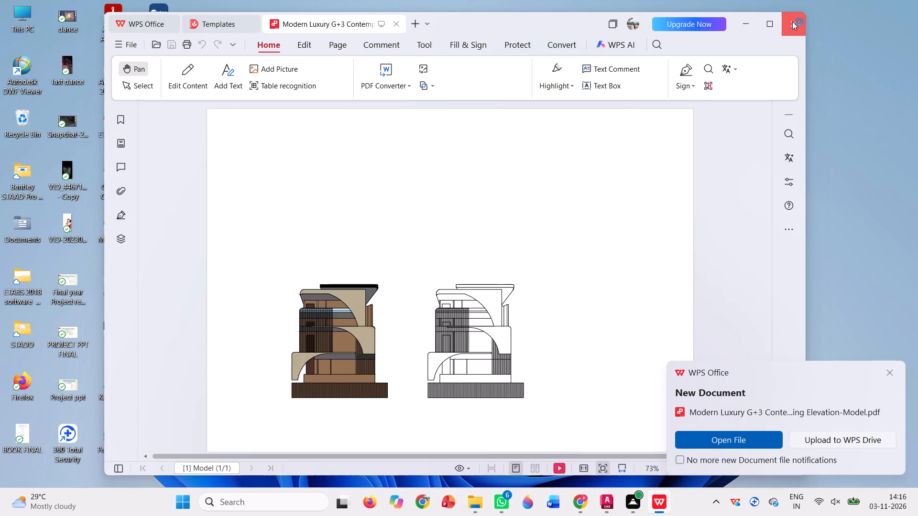
left_click(792, 21)
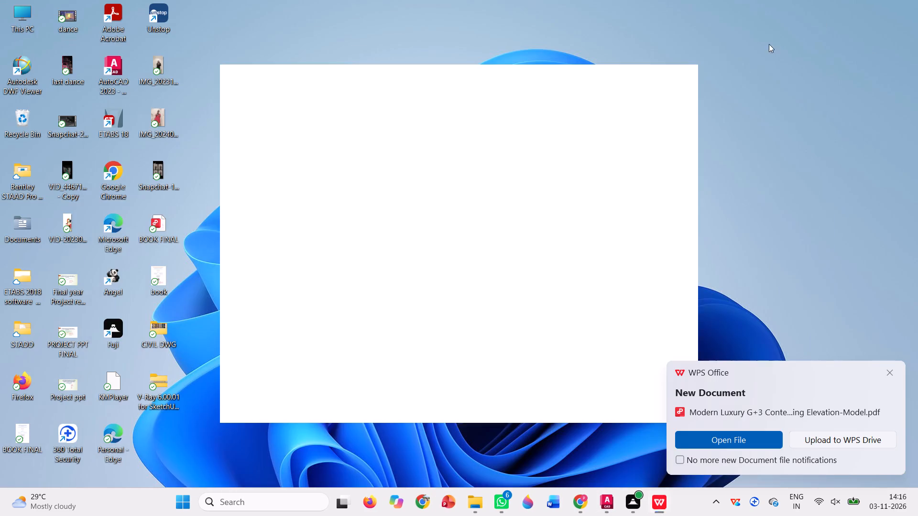